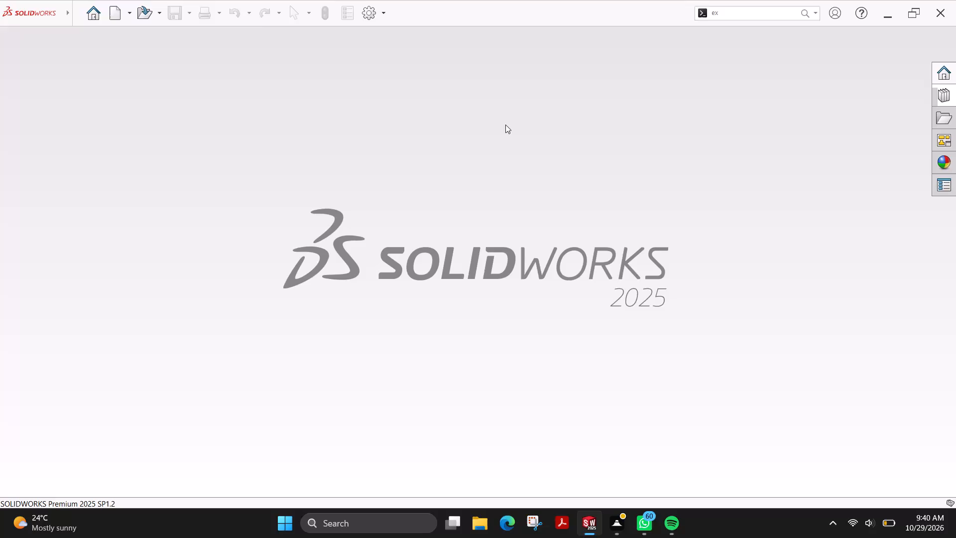
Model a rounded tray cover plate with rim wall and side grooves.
Create a new part document.
left_click(338, 108)
left_click(117, 16)
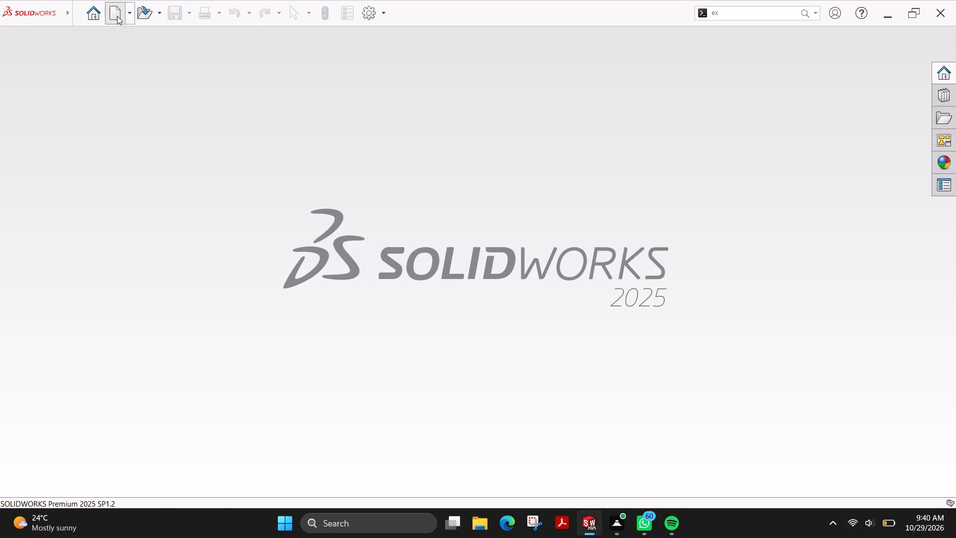
left_click(406, 387)
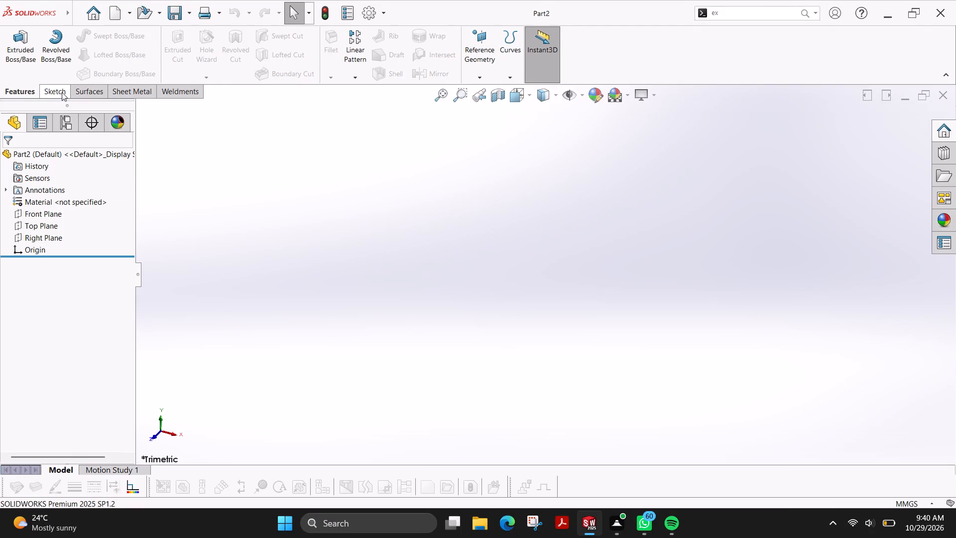
Start a new sketch on the Top Plane.
left_click(62, 92)
left_click(6, 49)
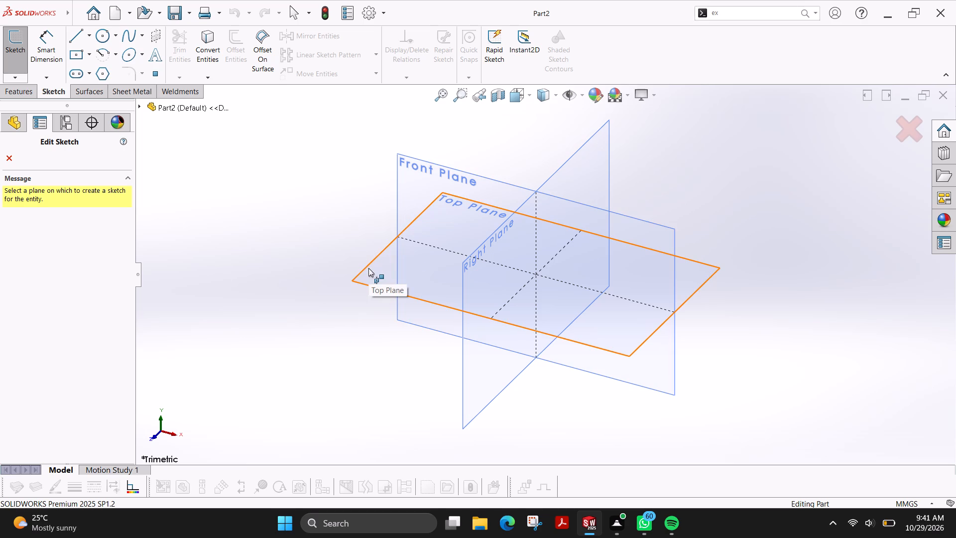
left_click(409, 265)
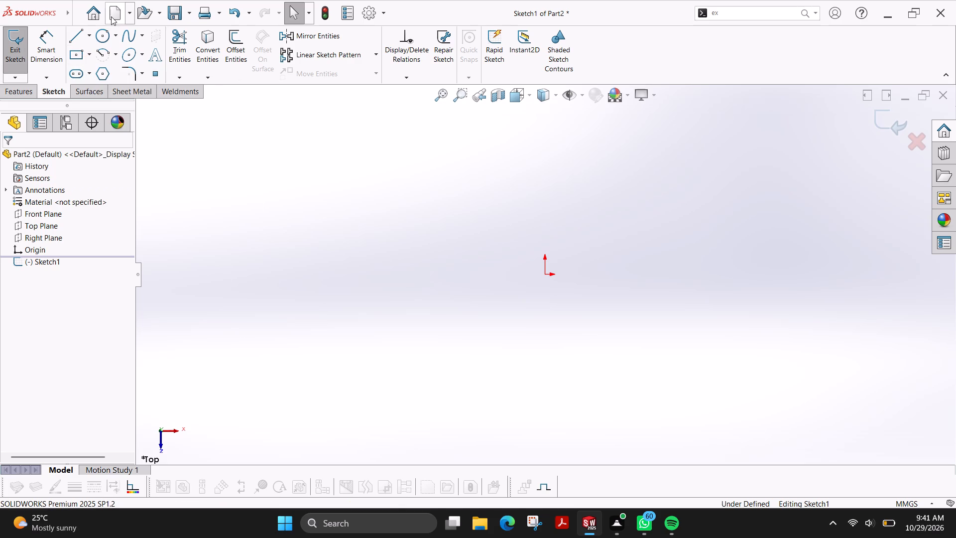
Sketch a circle centred on the origin with a radius of about 56 mm.
left_click(102, 34)
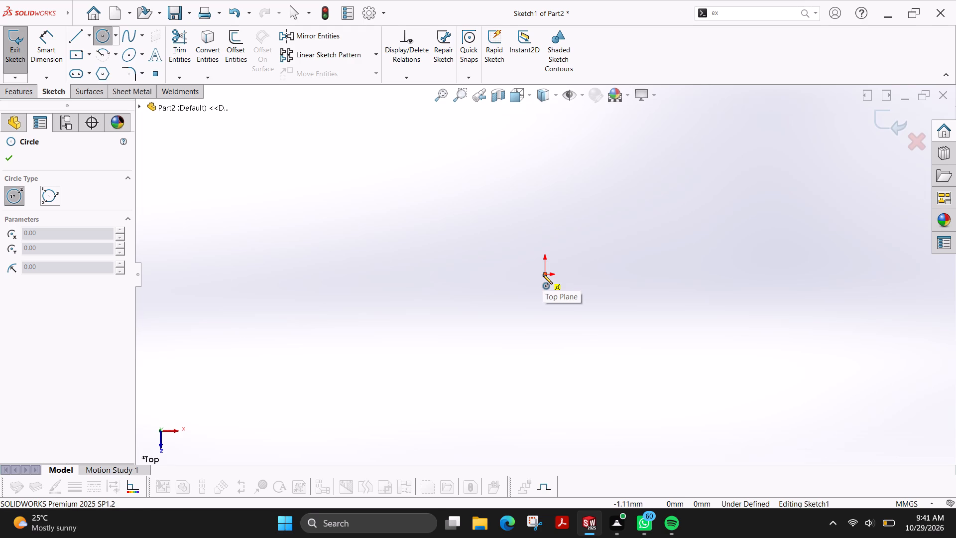
left_click(543, 274)
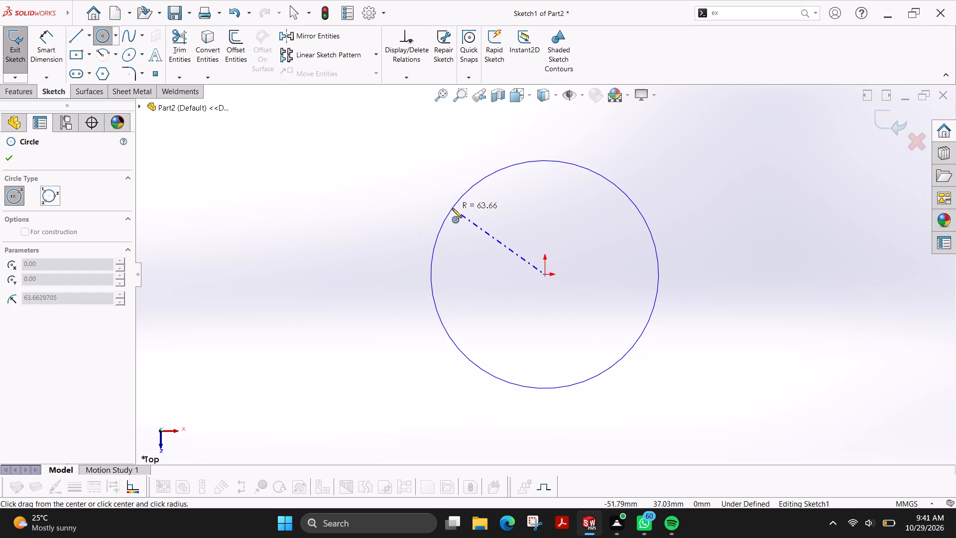
left_click(466, 213)
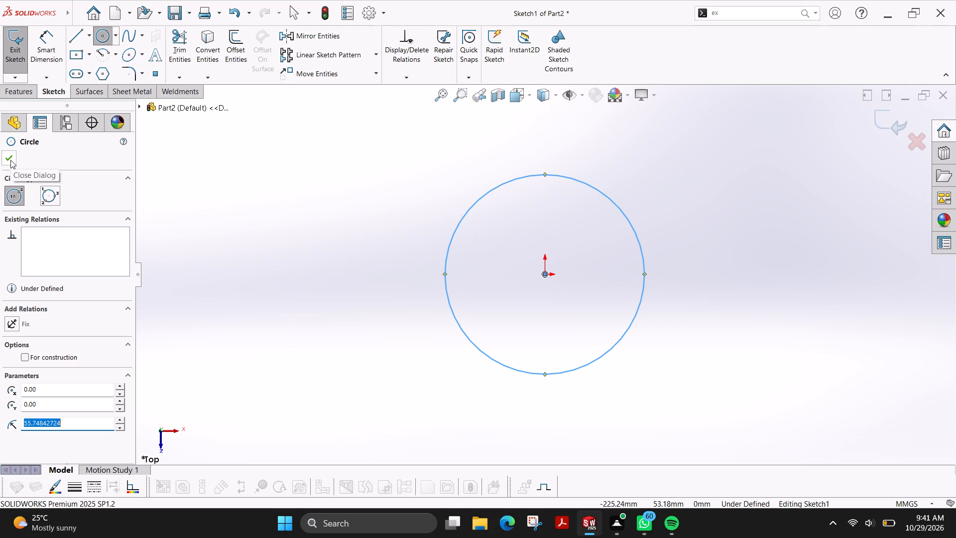
left_click(10, 160)
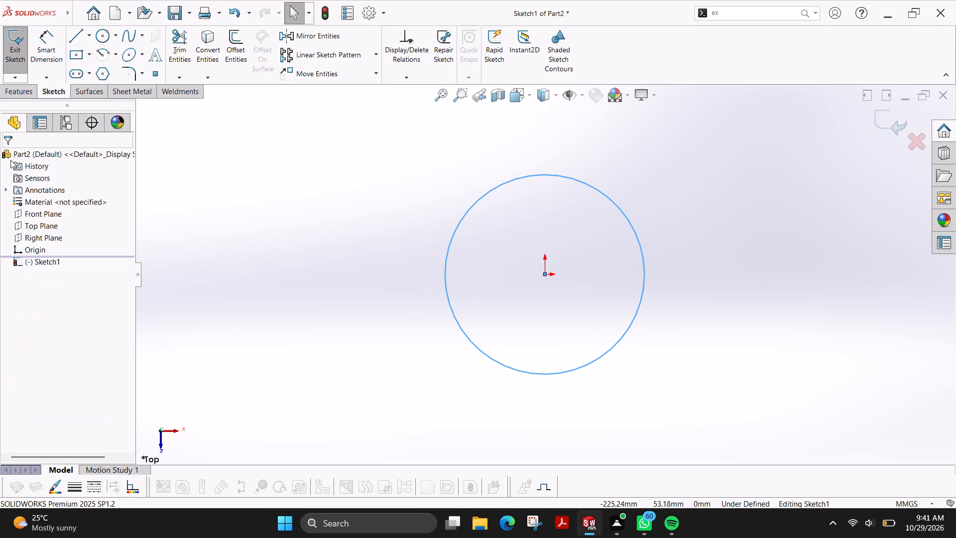
Dimension the circle's diameter and set it to 17 mm.
left_click(43, 55)
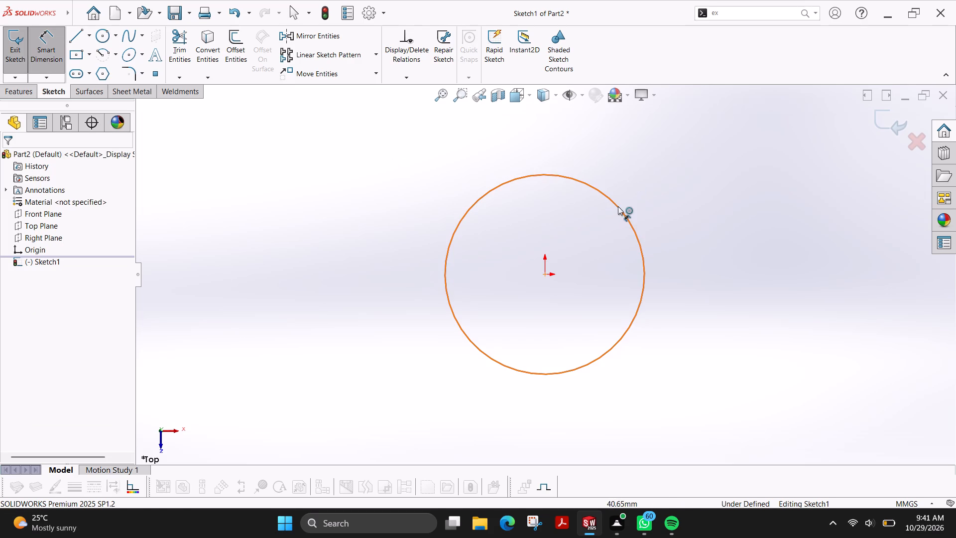
left_click(619, 205)
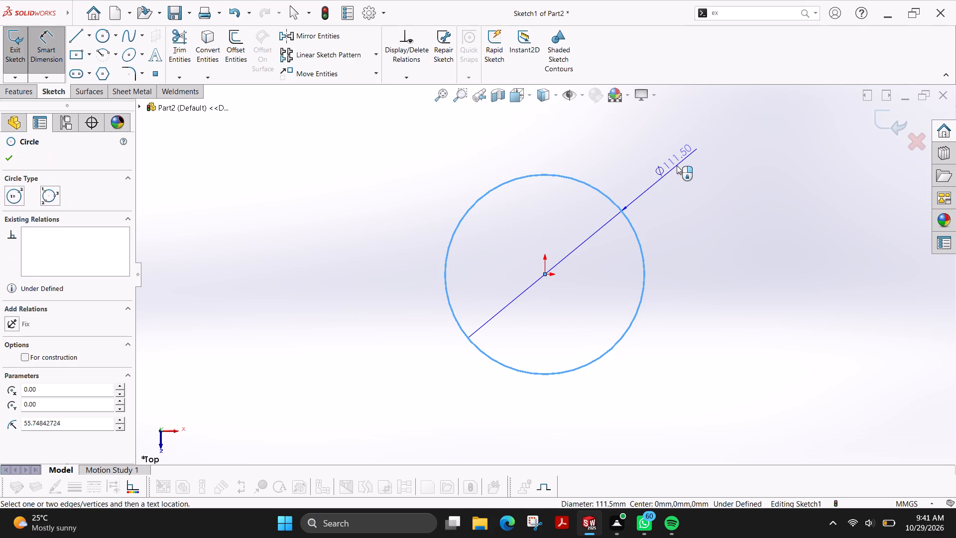
left_click(677, 165)
type("17")
key("Return")
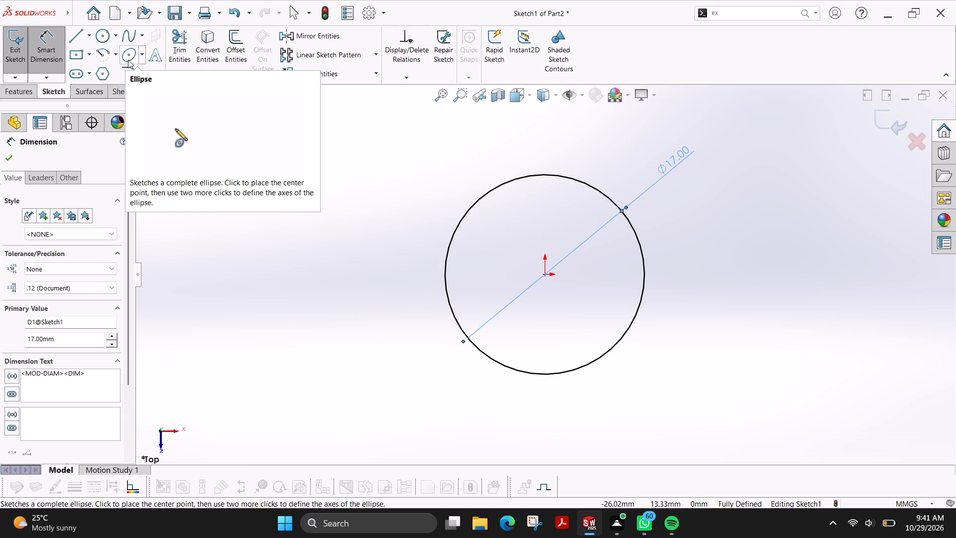
Set the circle's diameter to 34 mm, entered as 17+17.
double_click(678, 162)
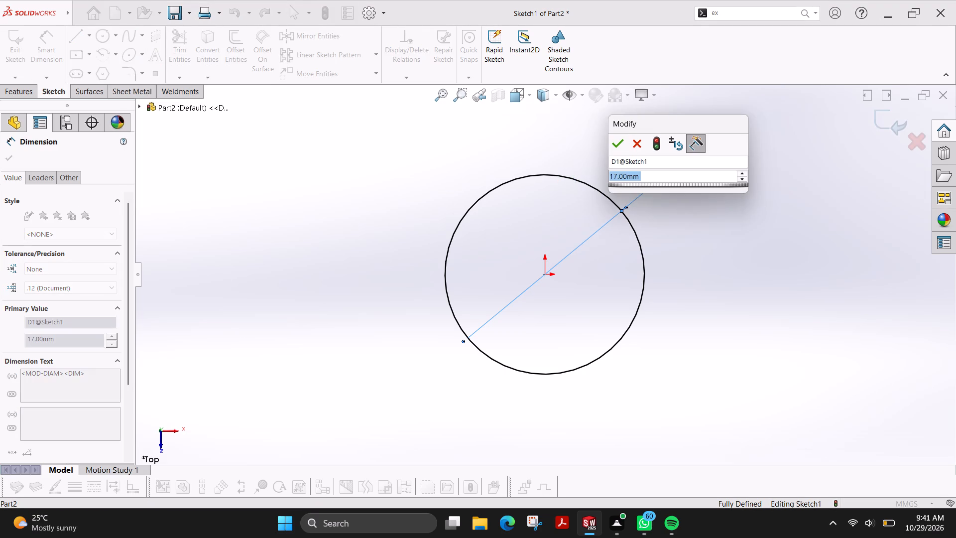
type("17+17")
key("Return")
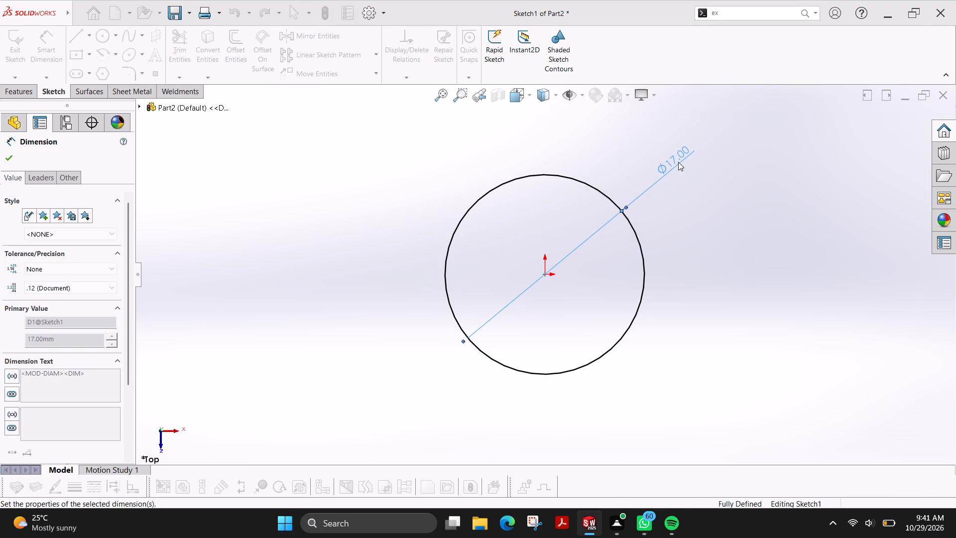
Sketch a vertical line about 26 mm long outside the circle, to its left.
scroll(589, 213, "up", 2)
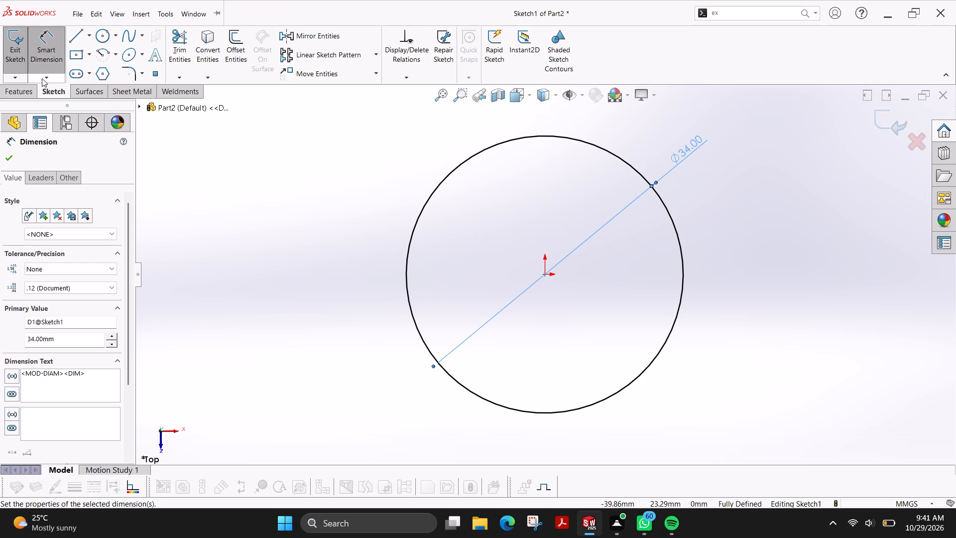
left_click(81, 38)
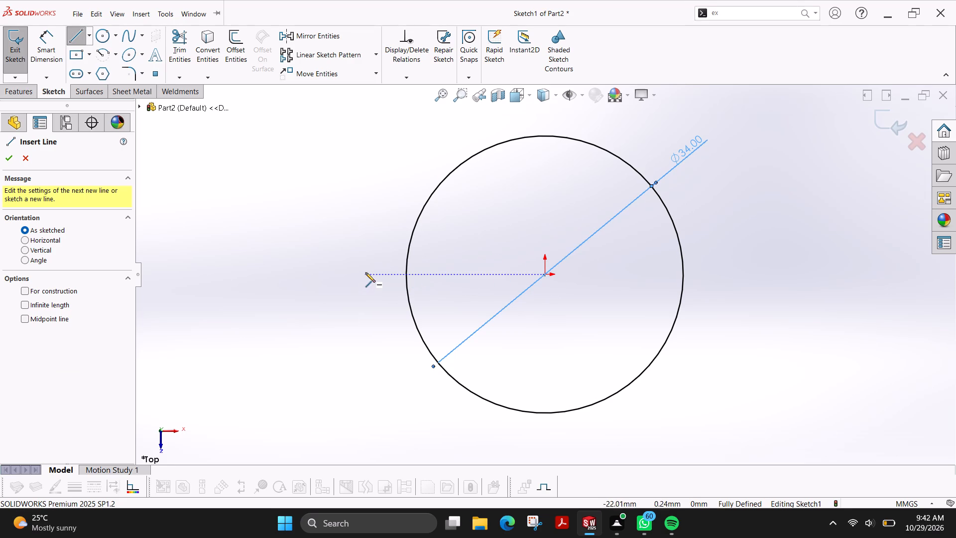
left_click(344, 190)
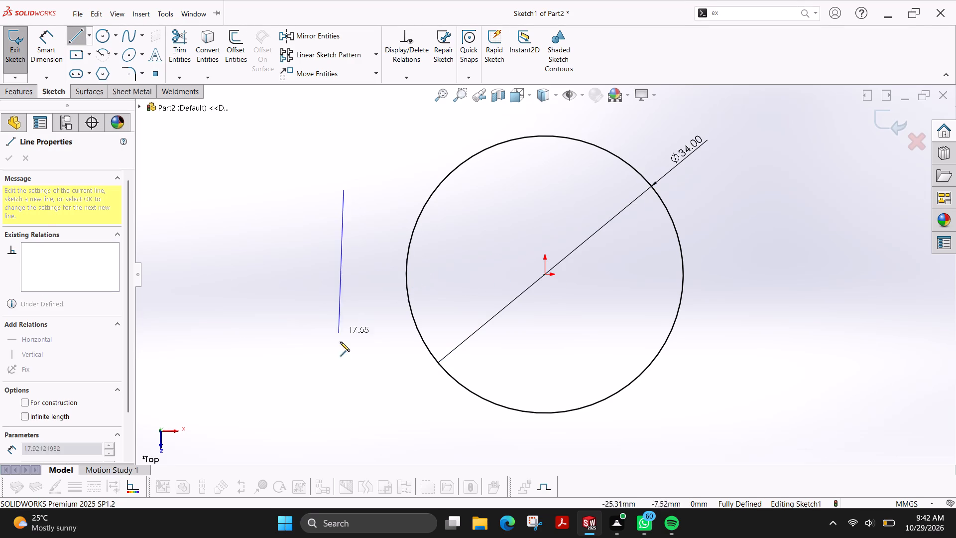
left_click(346, 402)
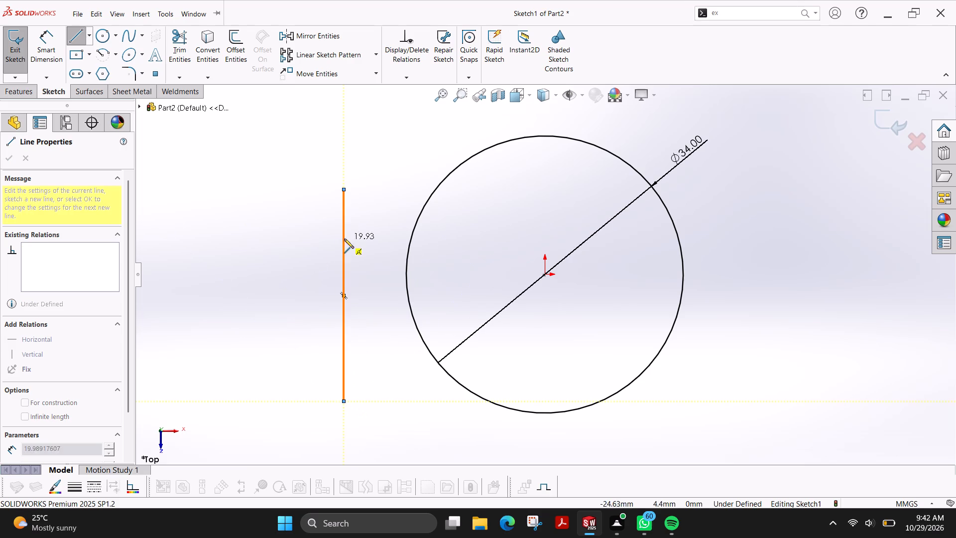
key("Escape")
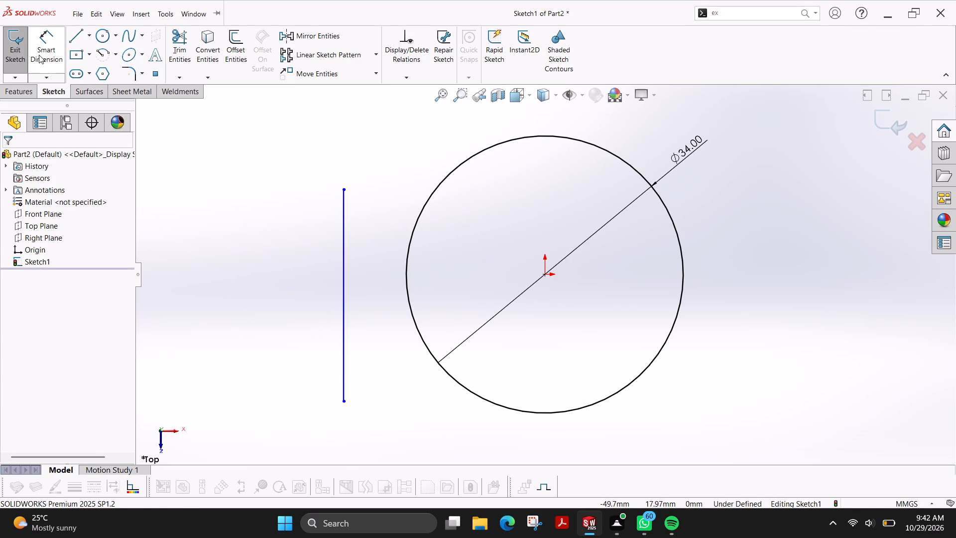
Dimension the vertical line's length and set it to 24 mm.
left_click(39, 55)
left_click(343, 291)
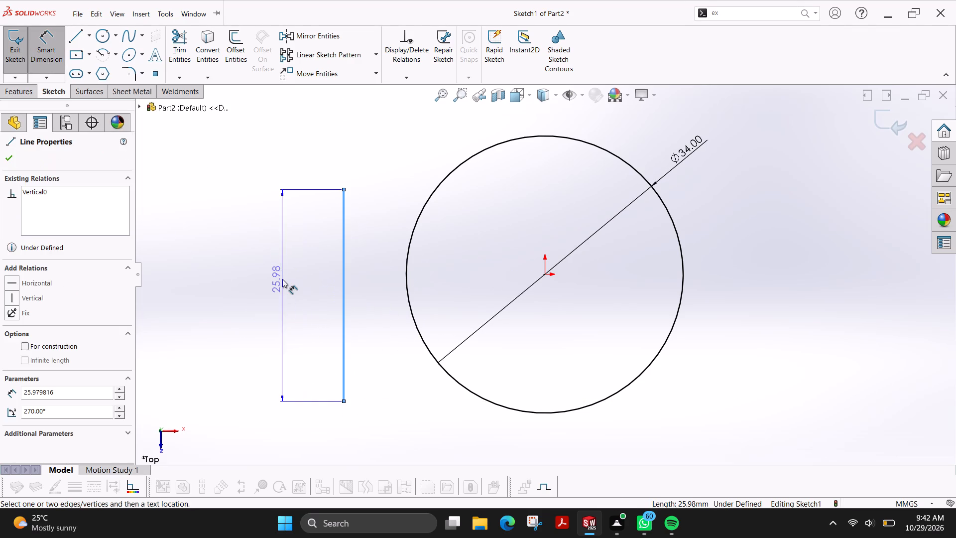
left_click(285, 279)
type("24")
key("Return")
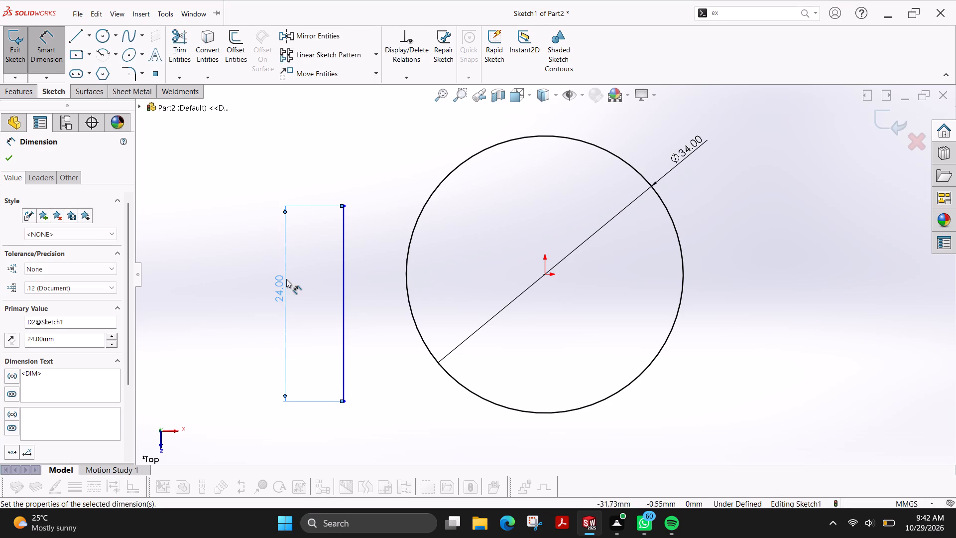
Centre the vertical line on the origin using a 0 mm vertical dimension from its midpoint, and delete that helper dimension.
left_click(543, 275)
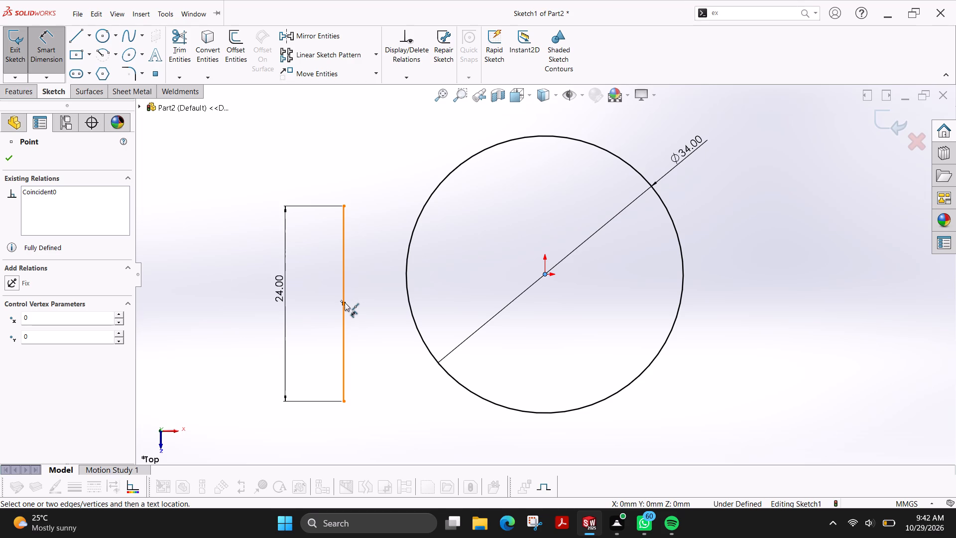
left_click(343, 303)
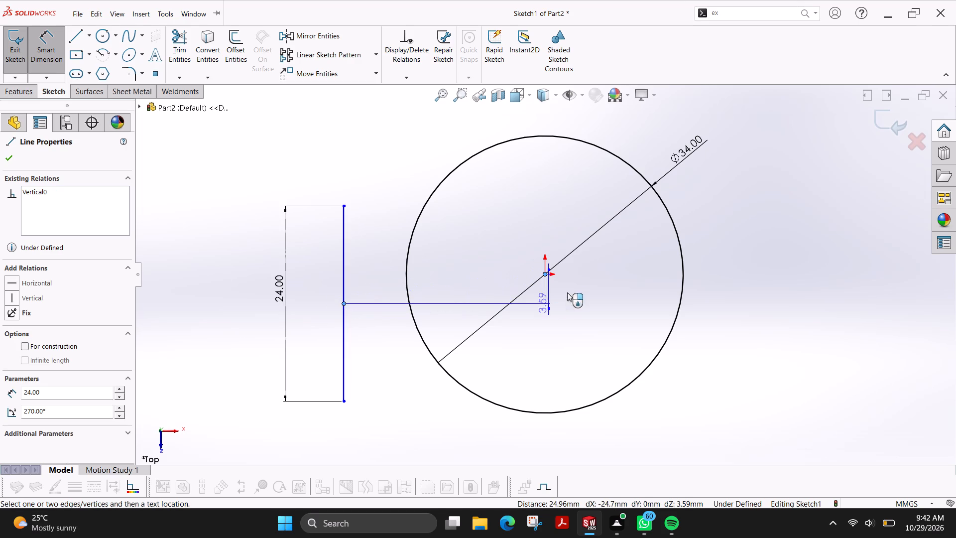
left_click(599, 289)
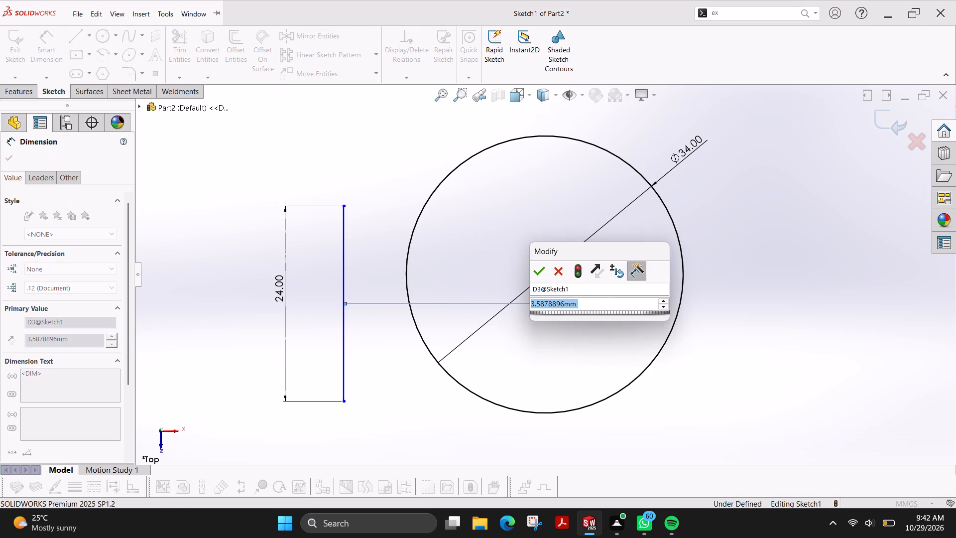
key("0")
key("Return")
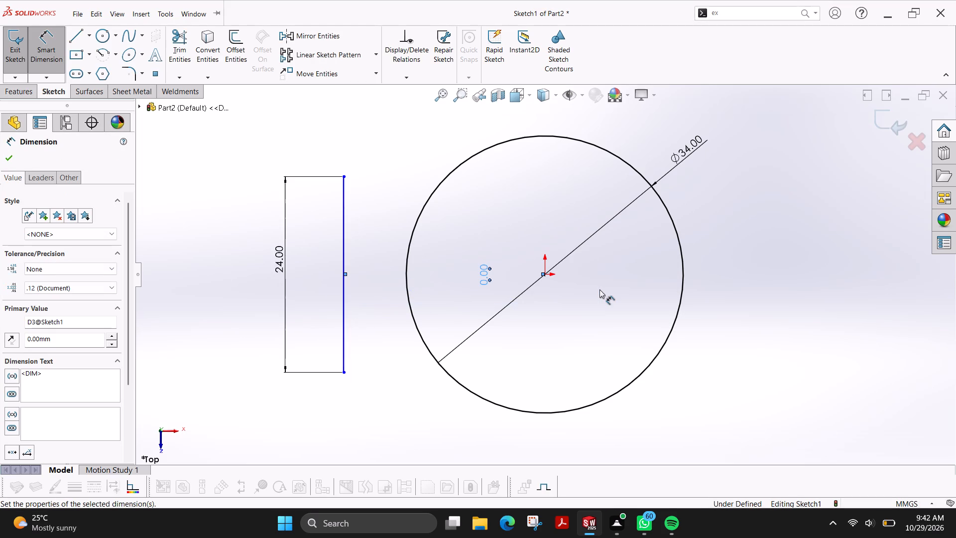
key("Delete")
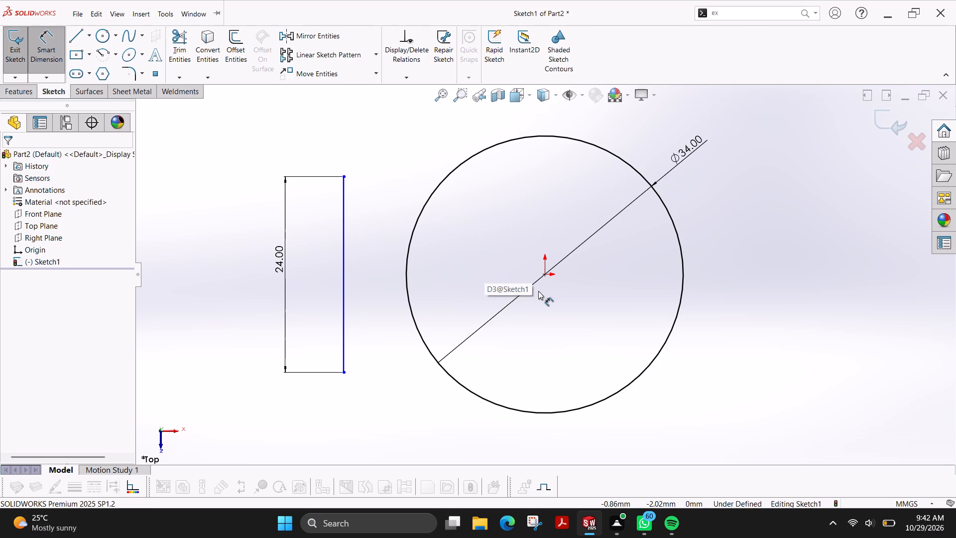
Sketch horizontal lines across the circle from both endpoints of the vertical line, about 55 mm long at the top and 60 mm at the bottom.
left_click(77, 28)
left_click(346, 178)
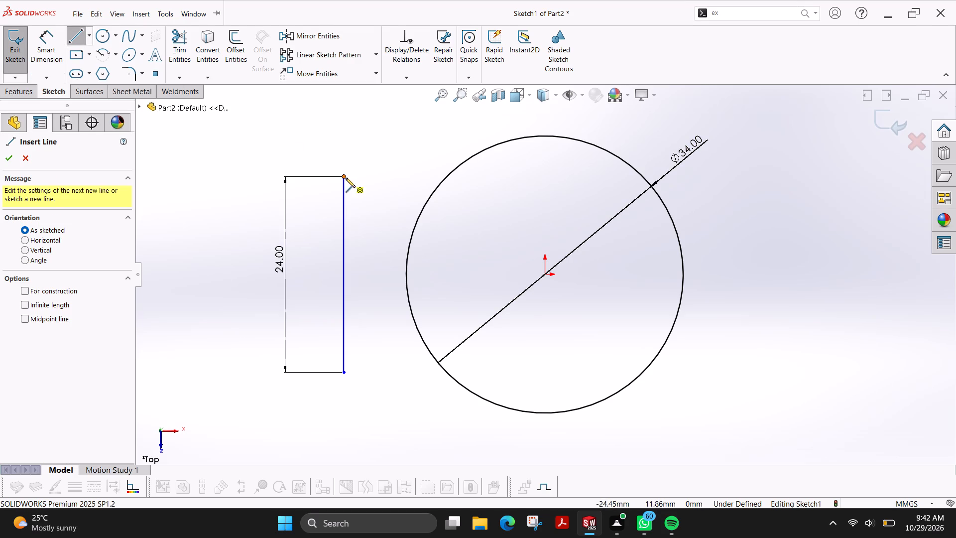
left_click(790, 176)
key("Escape")
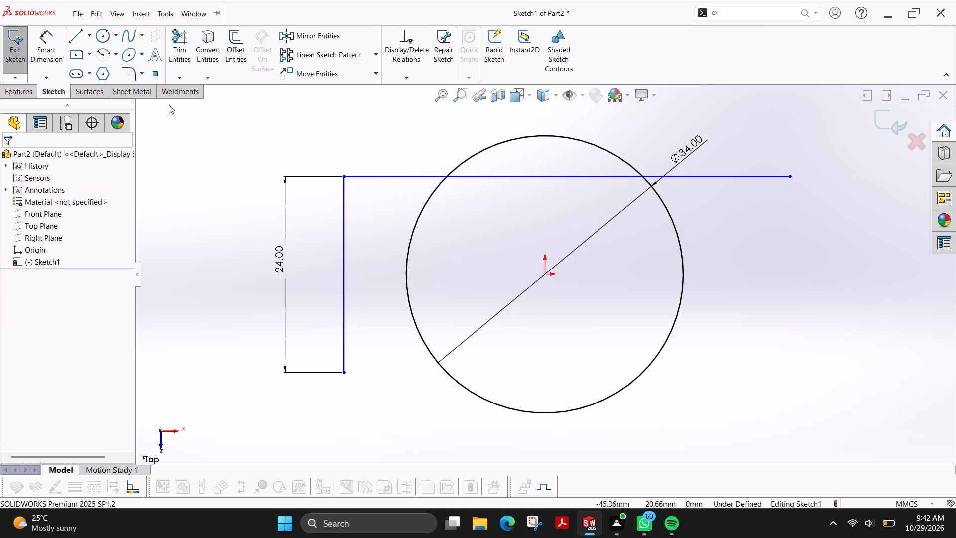
left_click(78, 40)
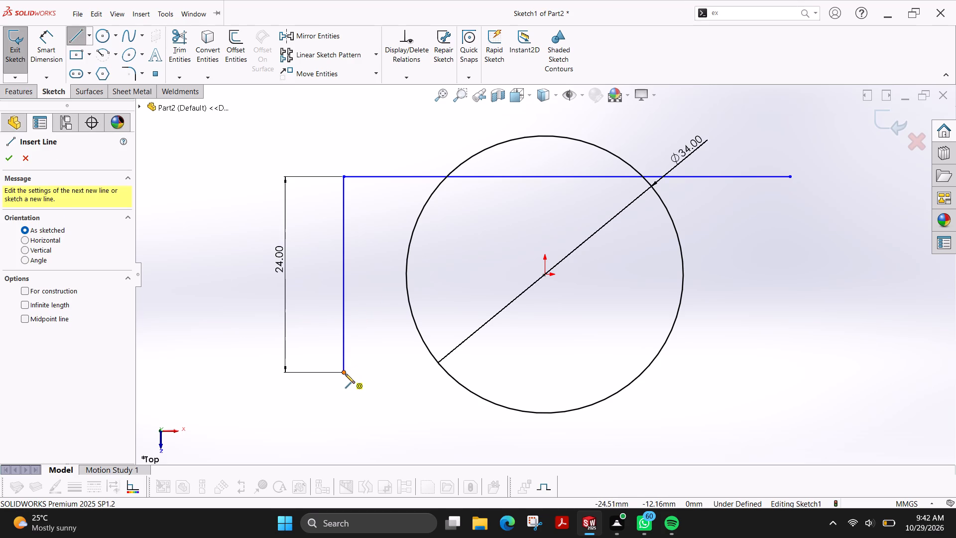
left_click(345, 374)
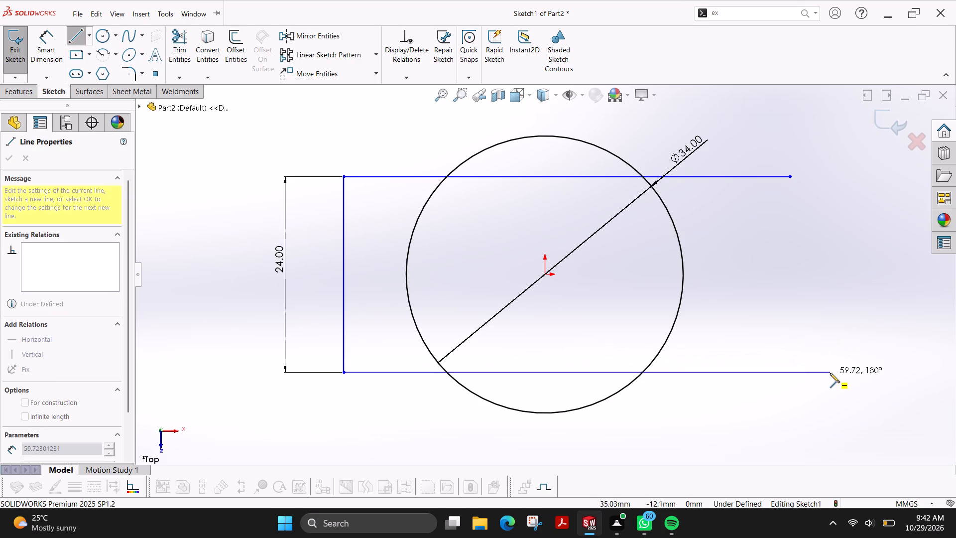
left_click(830, 373)
key("Escape")
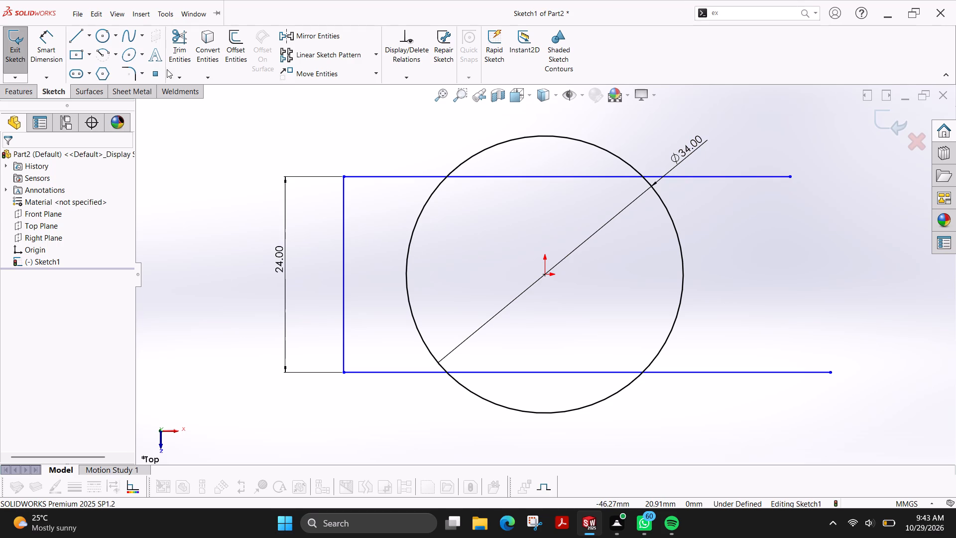
Power-trim the circle's upper and lower arcs, the vertical line and the parts of both horizontal lines left of the circle.
left_click(180, 51)
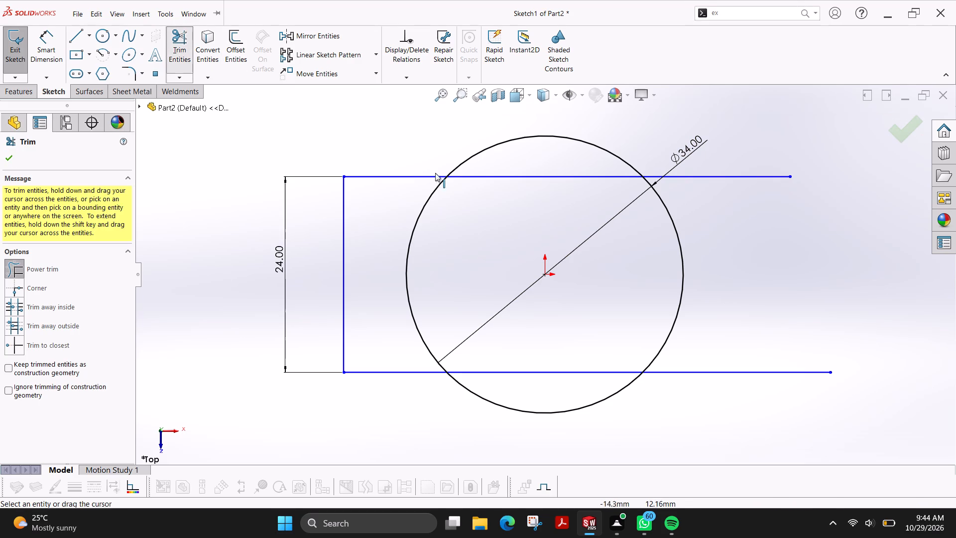
left_click_drag(447, 158, 503, 161)
left_click_drag(410, 144, 321, 277)
left_click_drag(355, 300, 385, 410)
left_click_drag(427, 402, 521, 393)
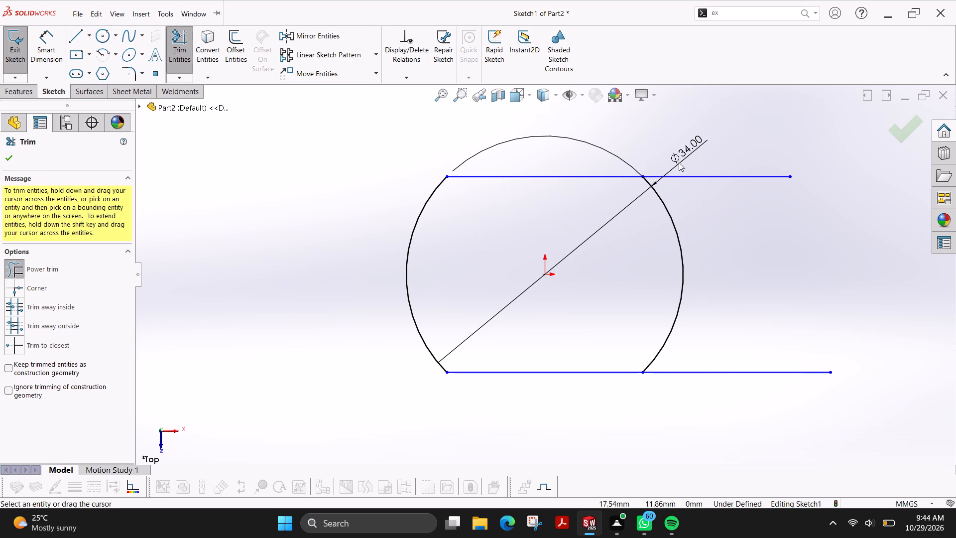
key("Escape")
Move the 34 mm diameter dimension to the left side of the trimmed circle.
left_click_drag(682, 152, 378, 256)
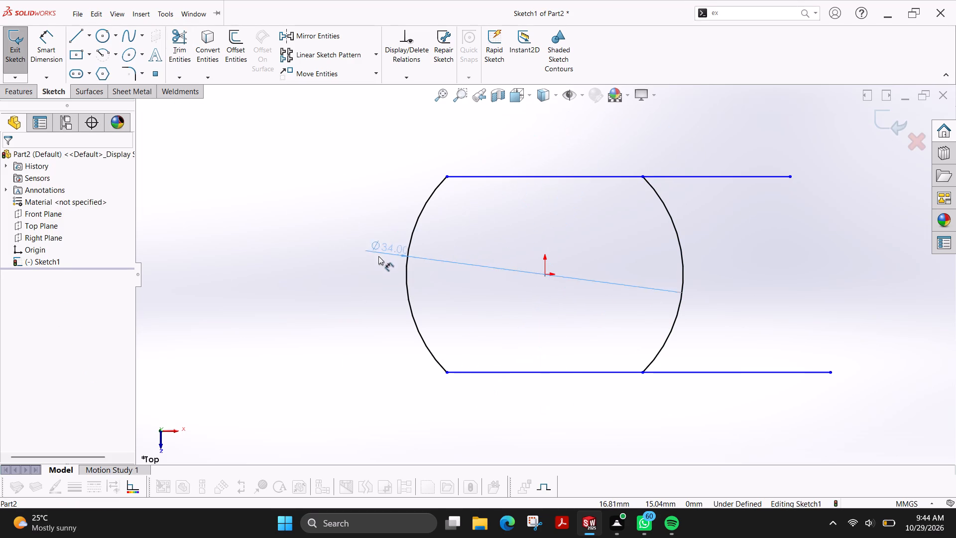
left_click_drag(378, 256, 378, 269)
key("Escape")
left_click_drag(385, 264, 345, 278)
key("Escape")
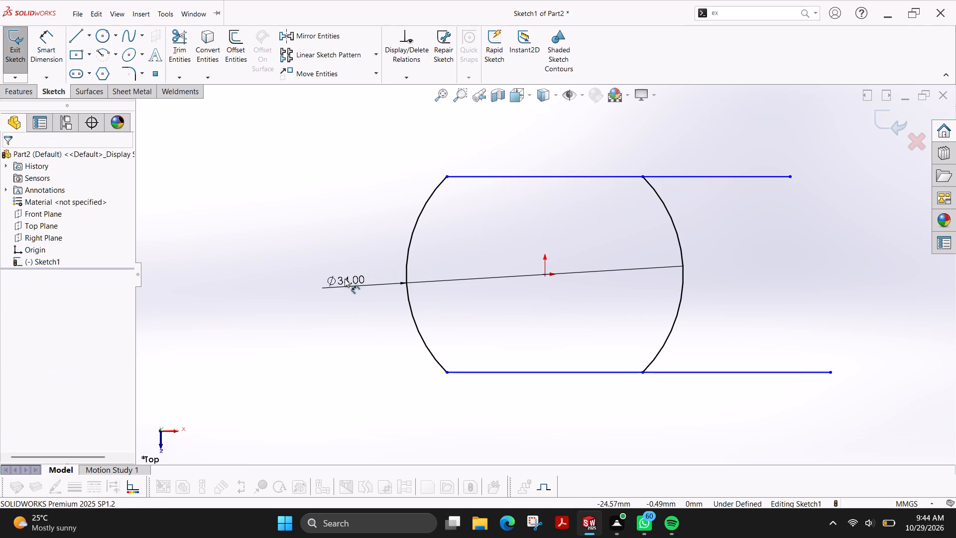
Add 4 mm sketch fillets where the left arc meets the upper and lower horizontal lines.
left_click(132, 76)
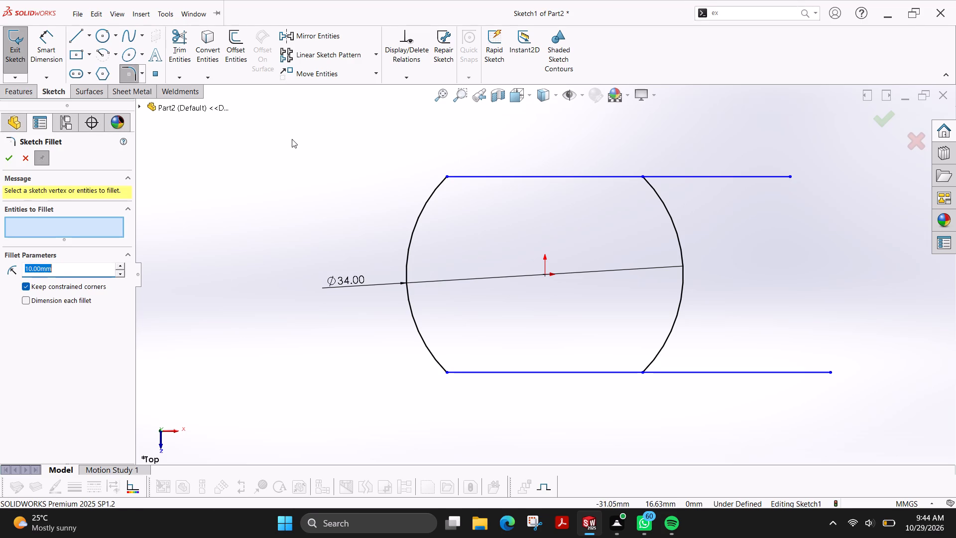
key("4")
key("Return")
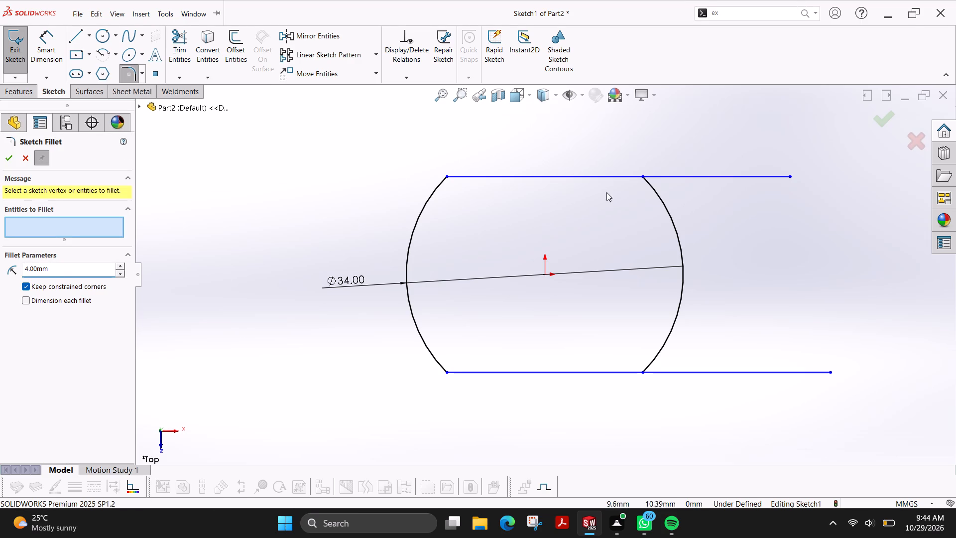
left_click(493, 177)
left_click(428, 204)
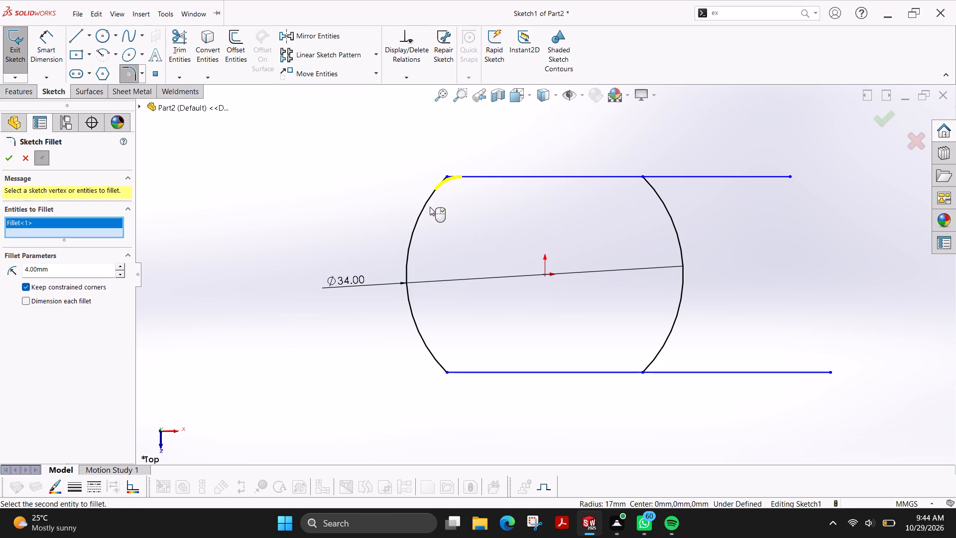
left_click(512, 371)
left_click(424, 343)
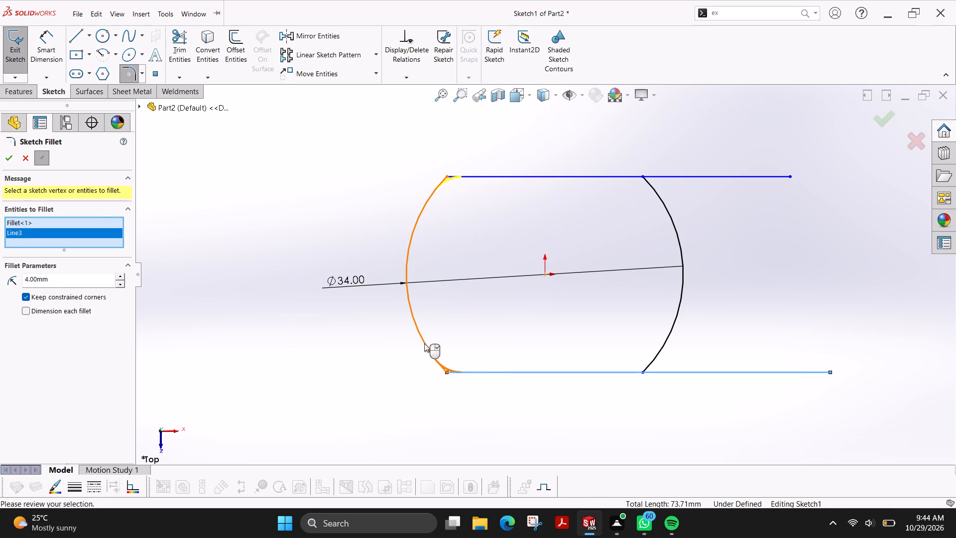
left_click(6, 157)
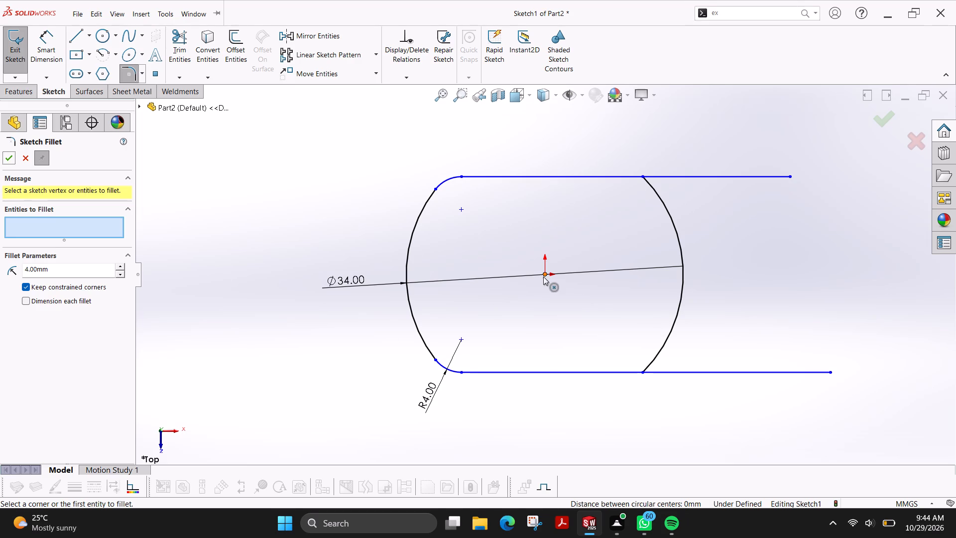
left_click(41, 53)
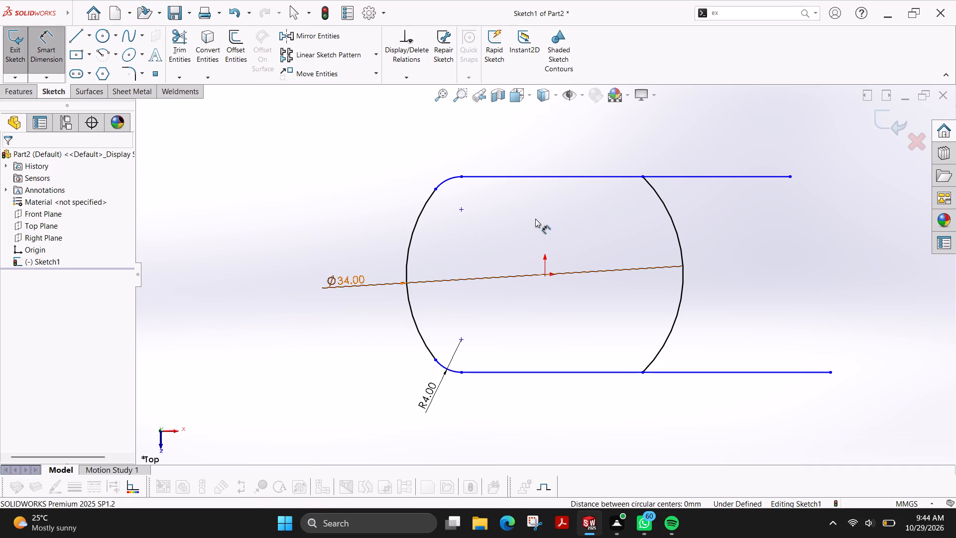
key("Escape")
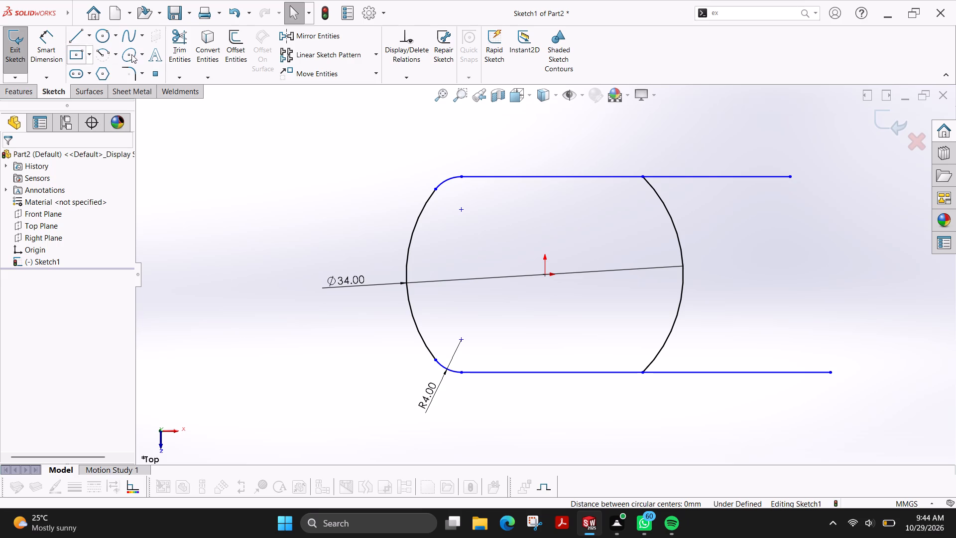
Power-trim away the right arc of the flattened circle, between the two horizontal lines.
left_click(174, 41)
left_click_drag(712, 216, 699, 233)
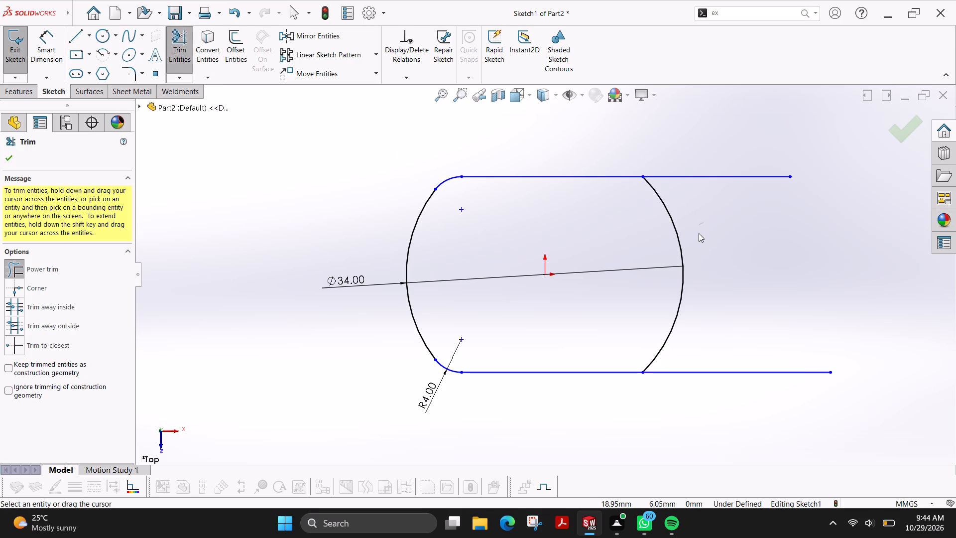
left_click_drag(699, 233, 680, 284)
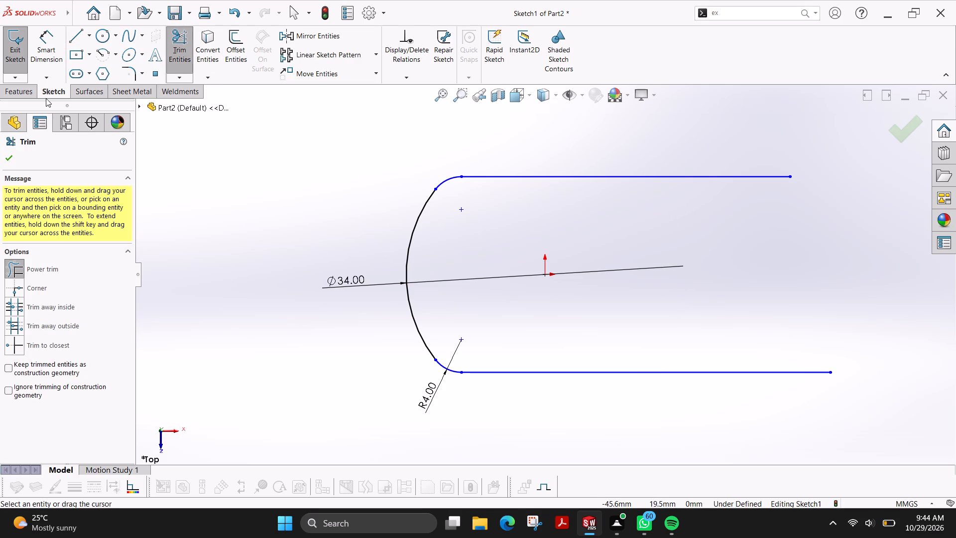
left_click(11, 157)
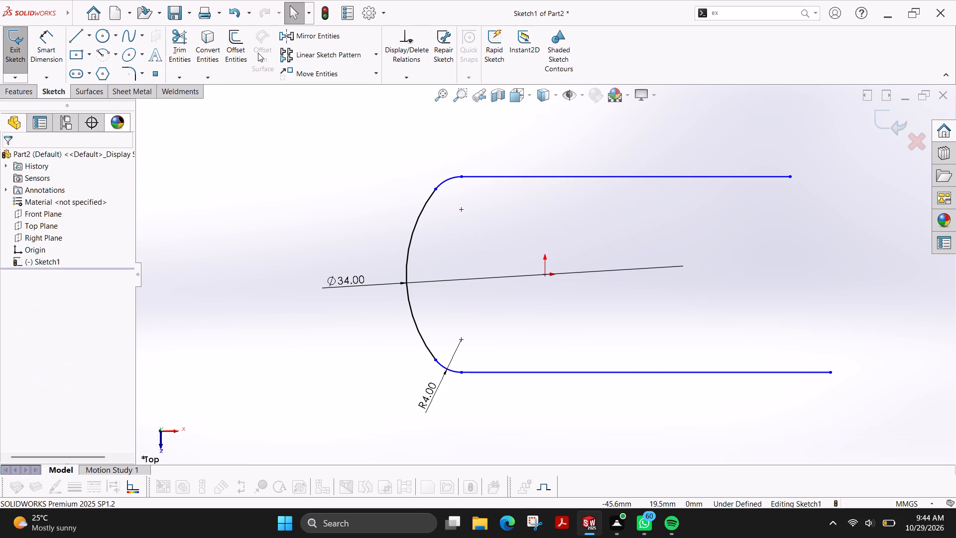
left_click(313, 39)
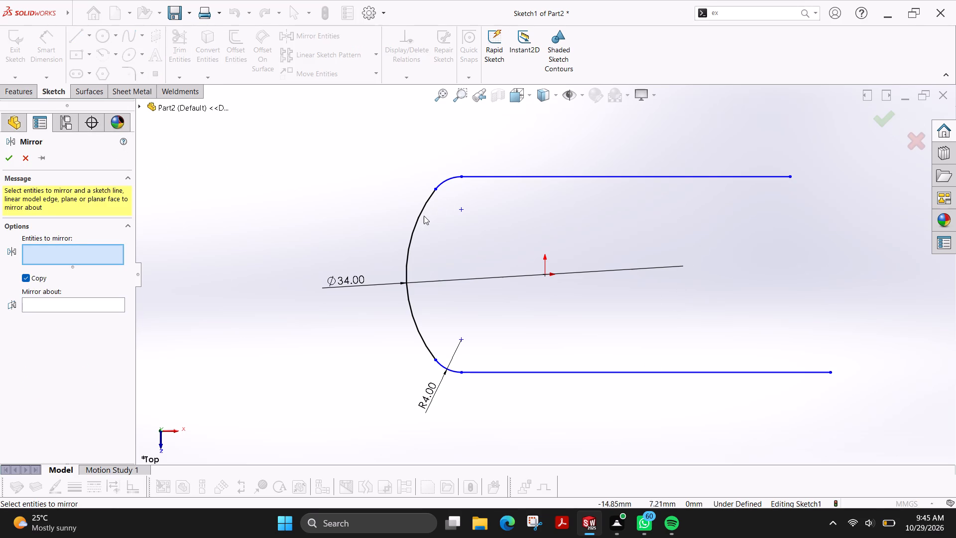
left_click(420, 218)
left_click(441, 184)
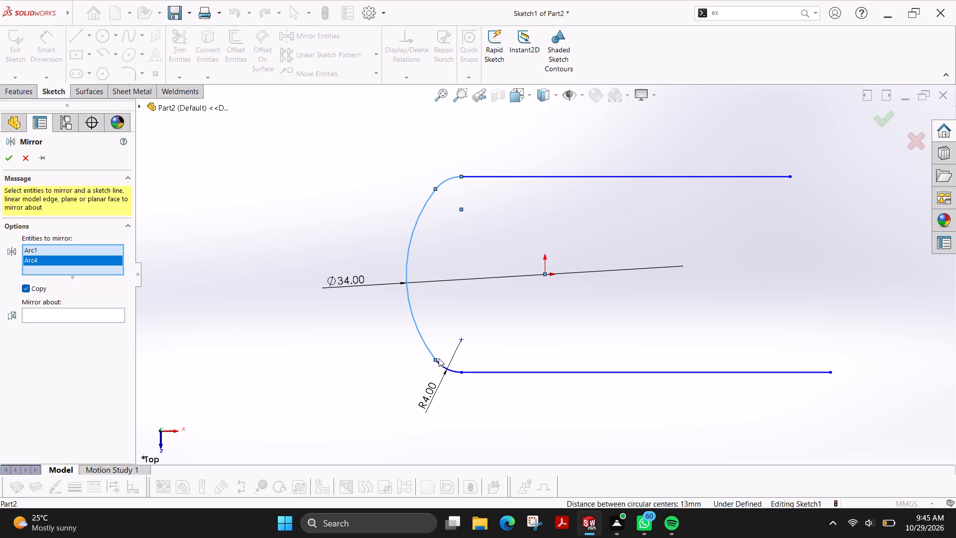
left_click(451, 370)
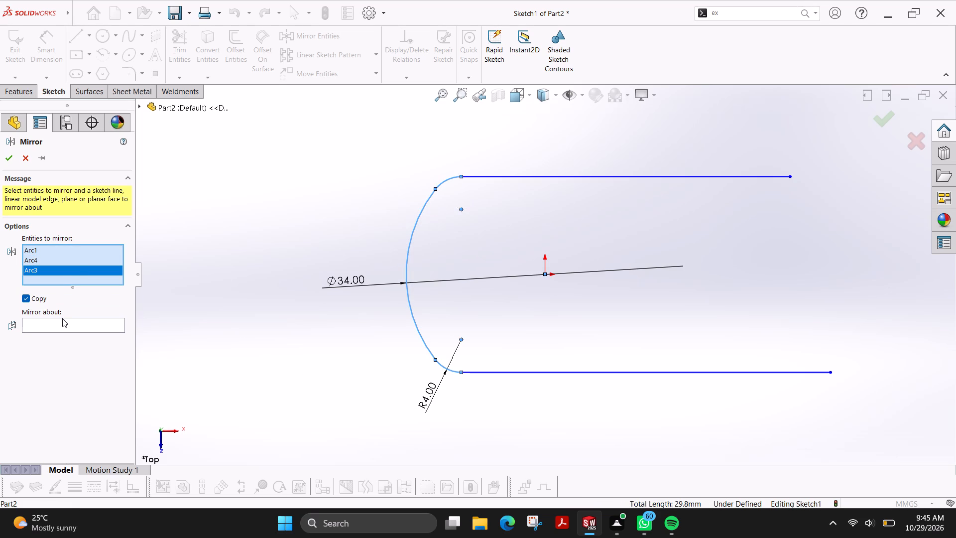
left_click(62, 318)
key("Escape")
Sketch a vertical line about 7 mm long upward from the origin.
left_click(79, 36)
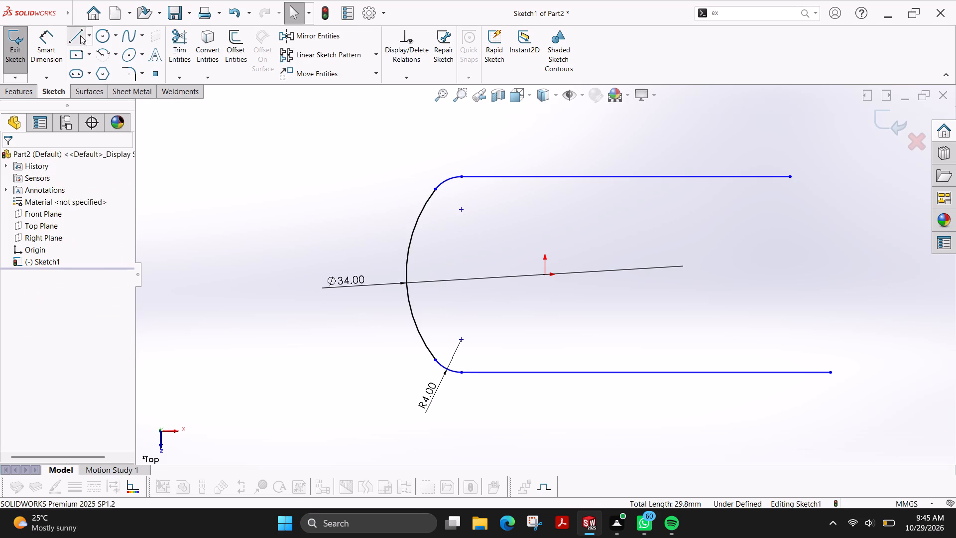
left_click(545, 276)
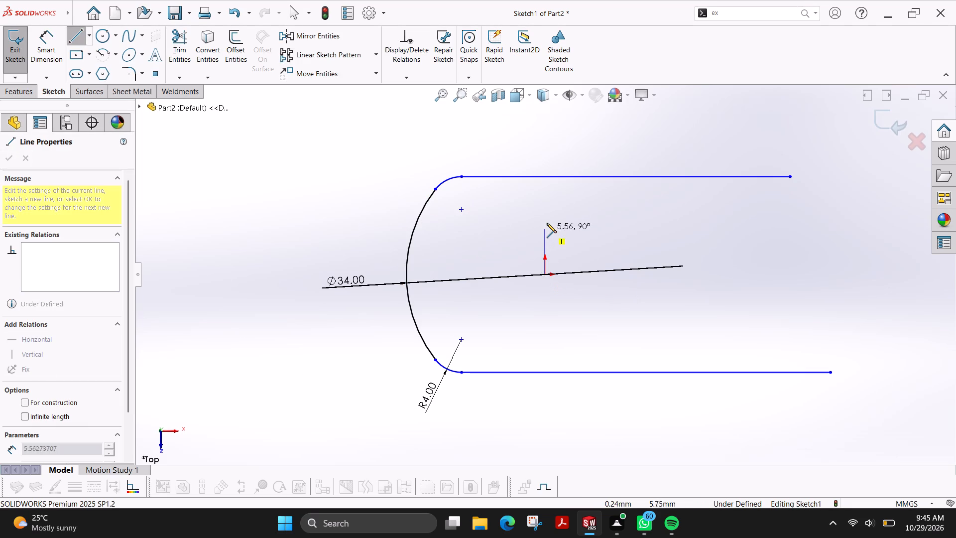
left_click(547, 216)
key("Escape")
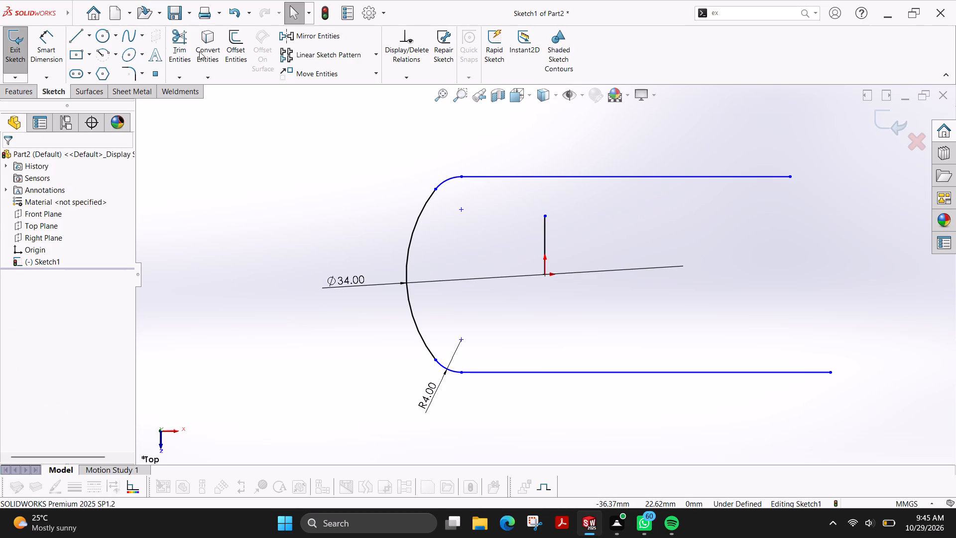
Mirror the left arc and its two fillet arcs about the vertical line at the origin, keeping the originals.
left_click(294, 40)
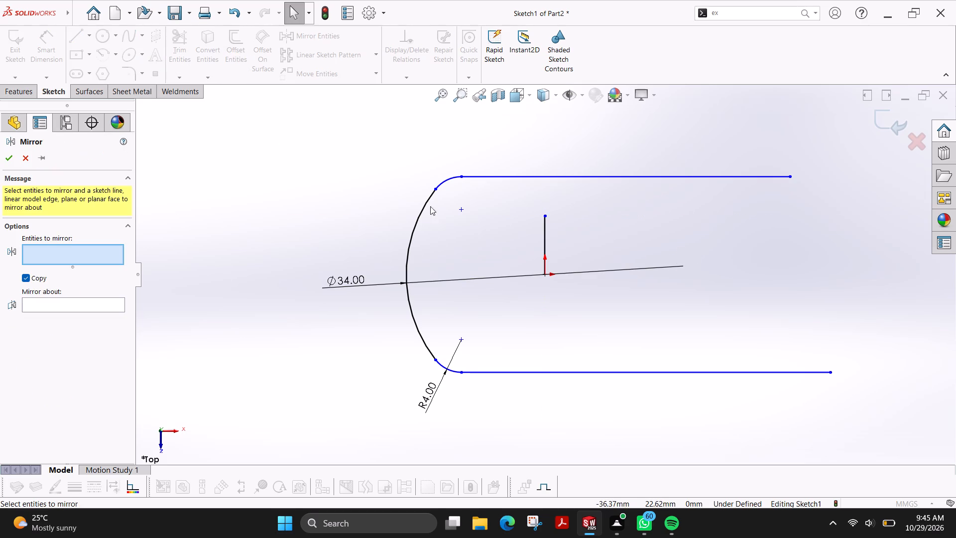
left_click(416, 221)
left_click(447, 181)
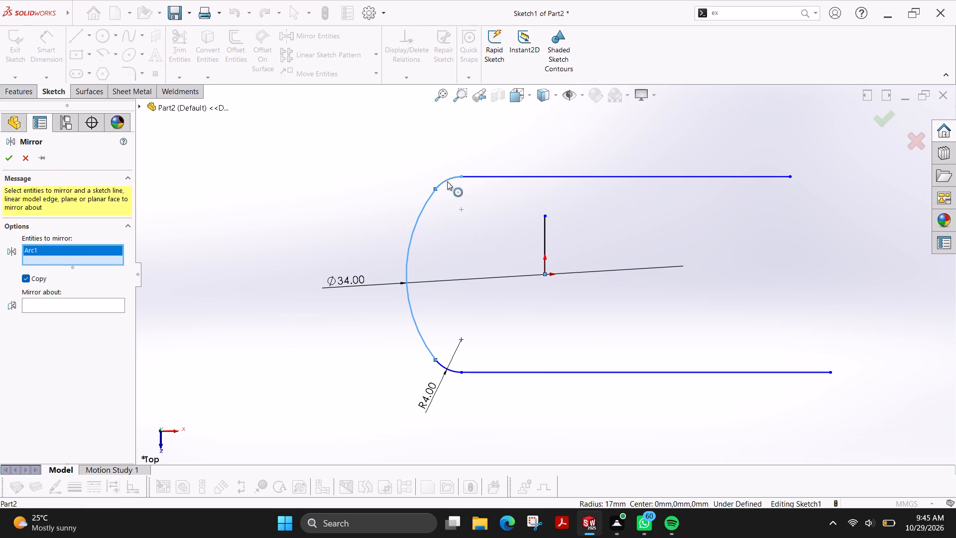
left_click(452, 370)
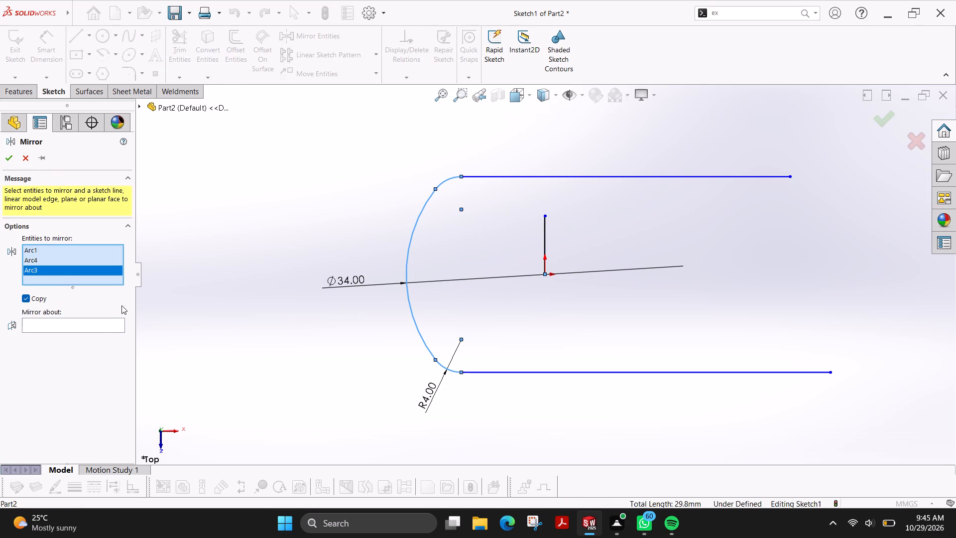
left_click(96, 322)
left_click(545, 230)
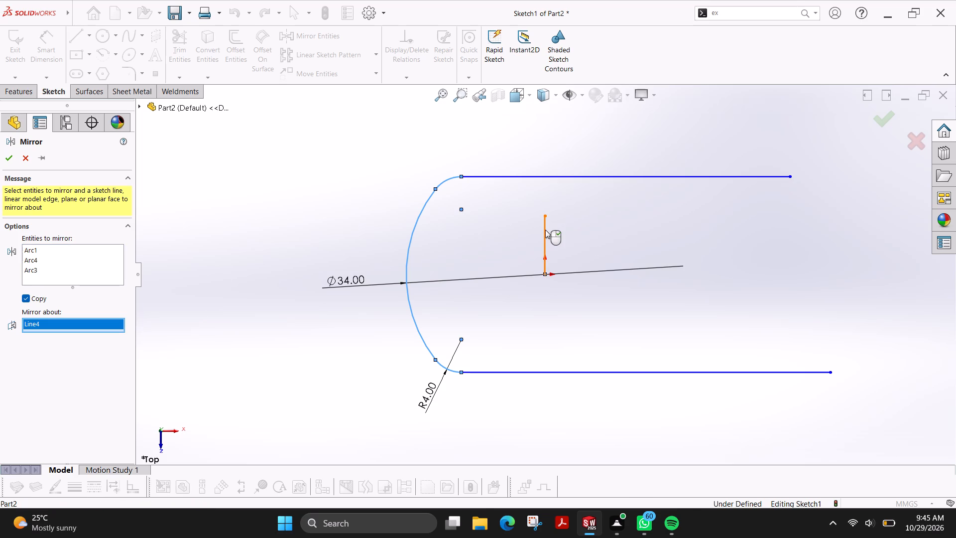
left_click(5, 154)
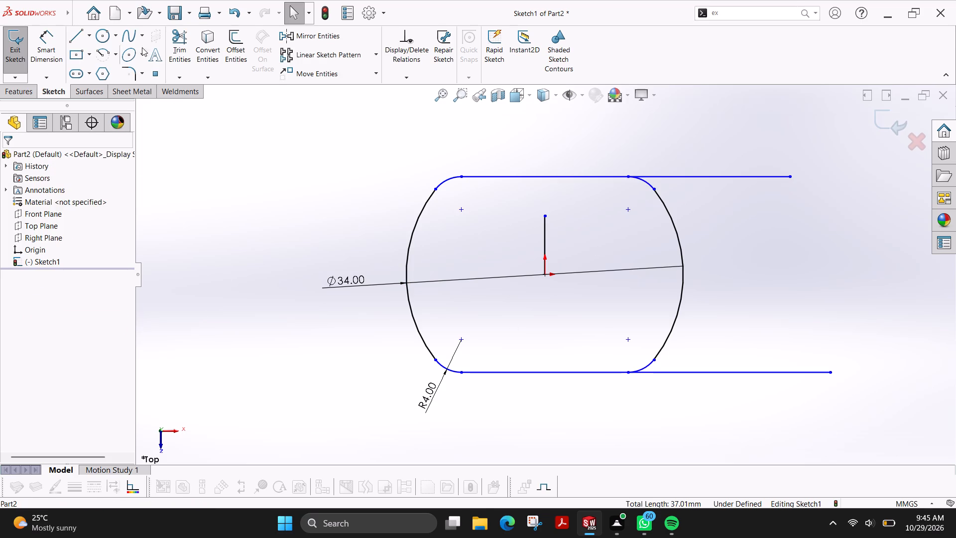
Power-trim the ends of both horizontal lines that overhang the profile's right side.
left_click(172, 47)
left_click_drag(716, 149, 713, 435)
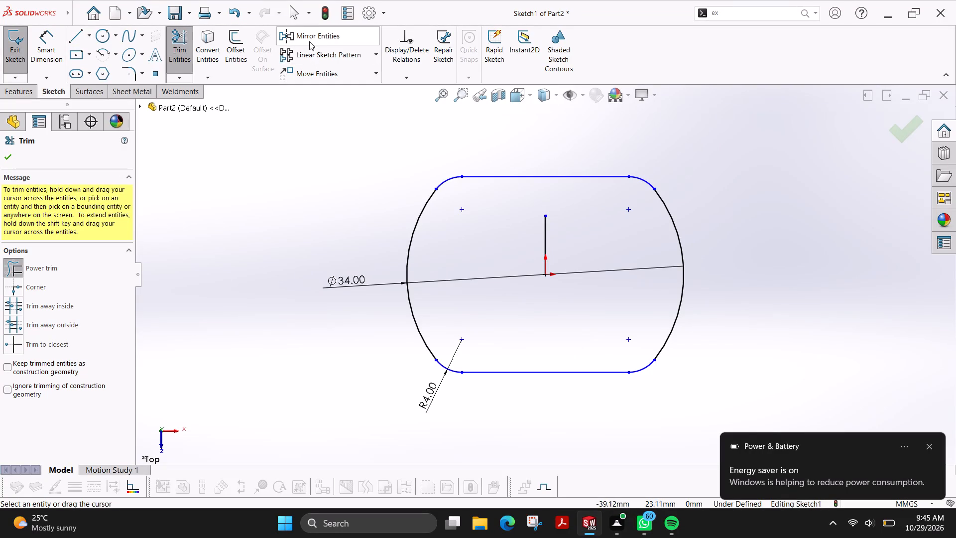
Offset the whole closed profile chain inward by 2 mm, with the dimension added.
left_click(236, 54)
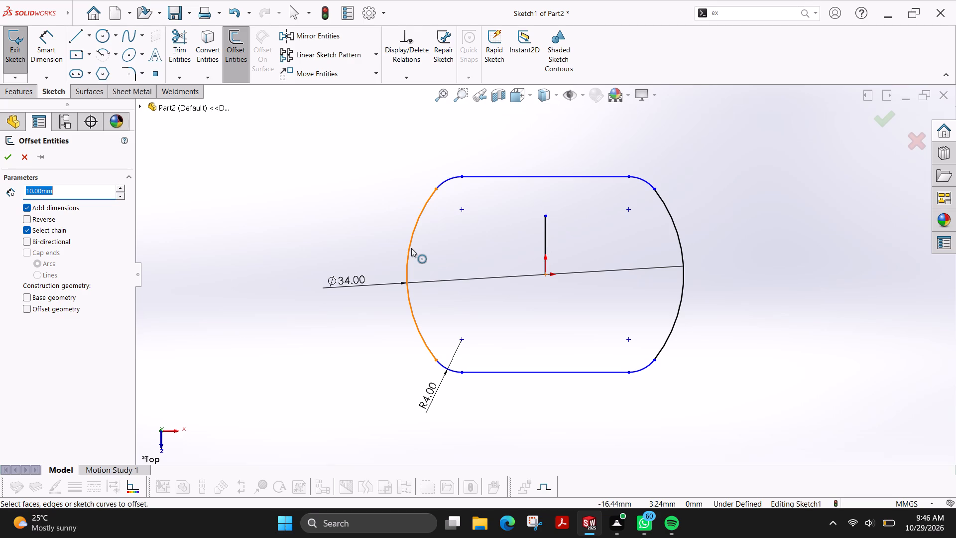
key("2")
key("Return")
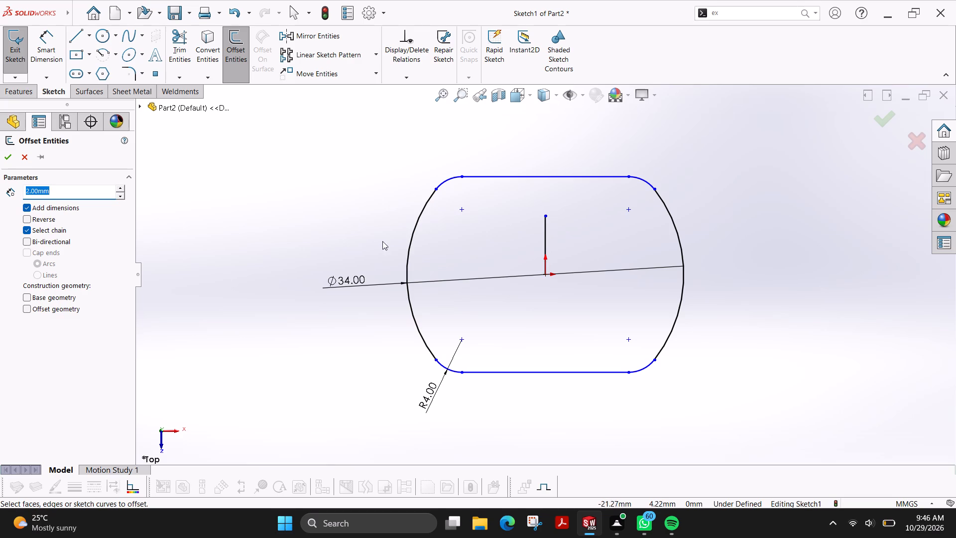
left_click(411, 242)
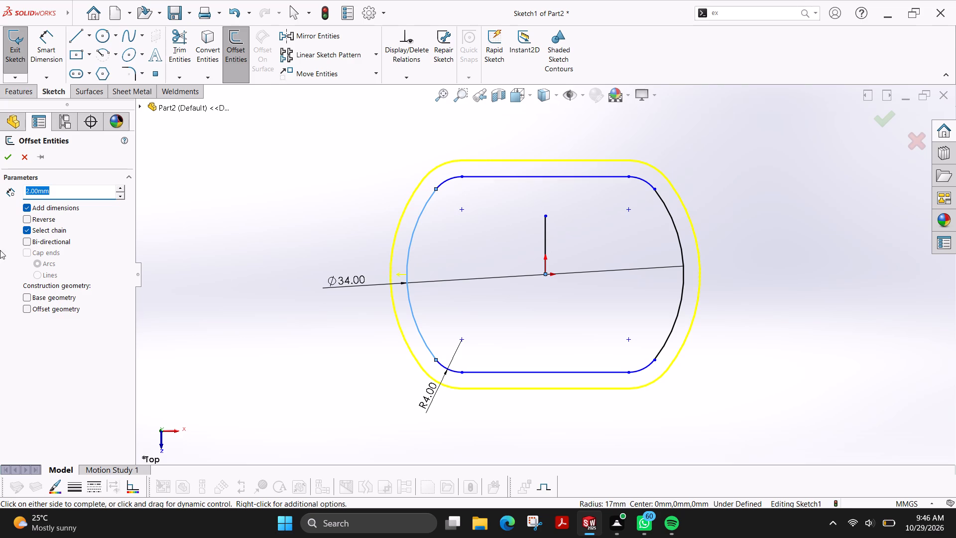
left_click(34, 219)
left_click(10, 158)
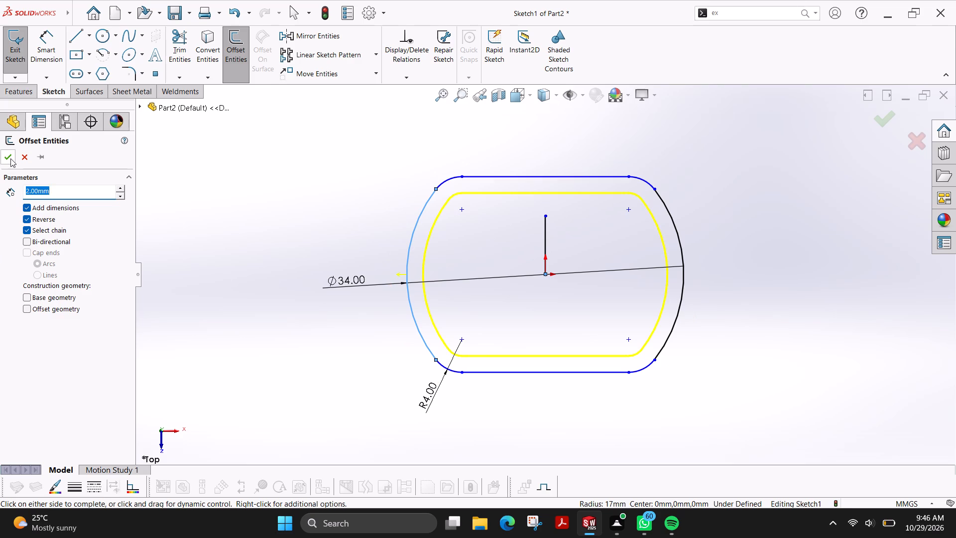
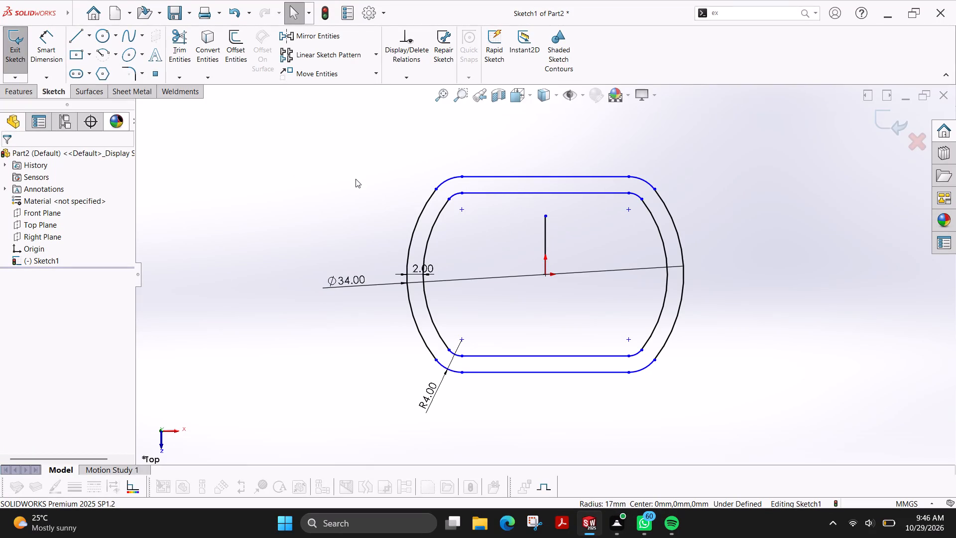
Undo the 2 mm inward offset of the profile.
key("ctrl+z")
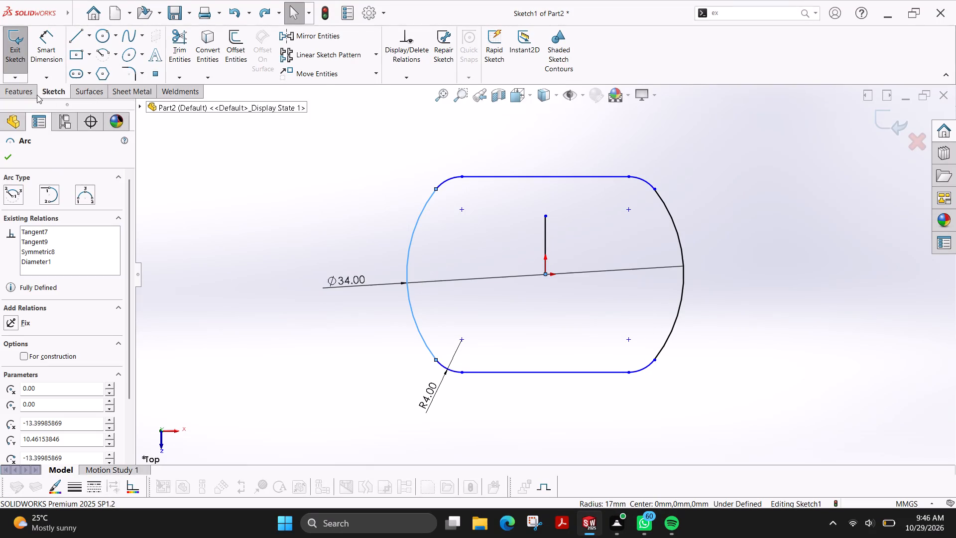
Extrude the region enclosed by the outer profile as a boss, blind, 1 mm deep.
left_click(34, 95)
left_click(18, 50)
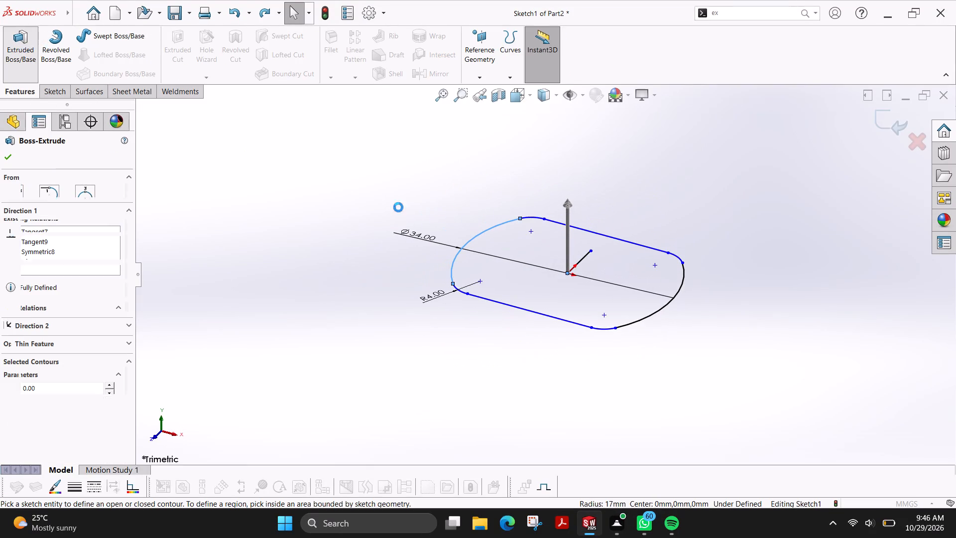
left_click(578, 297)
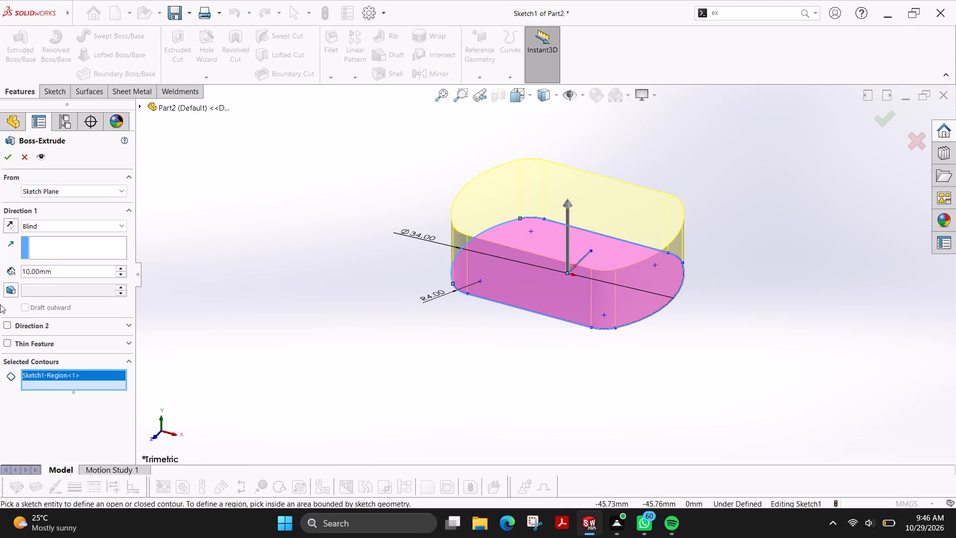
double_click(63, 268)
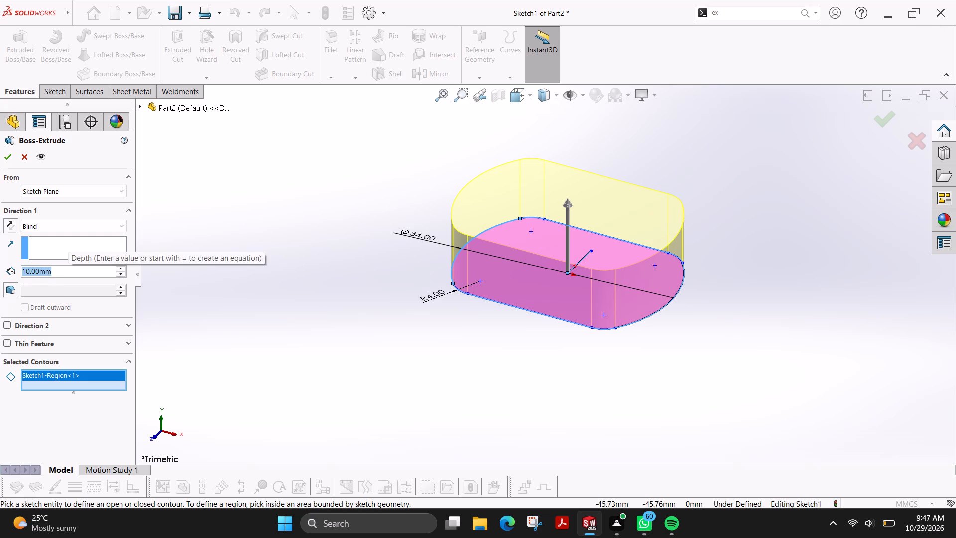
key("1")
key("Return")
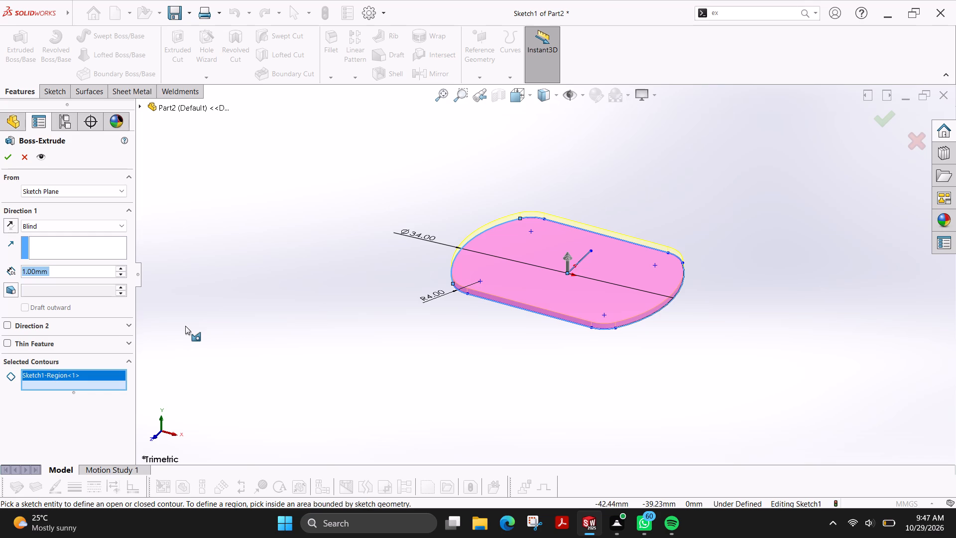
left_click(4, 153)
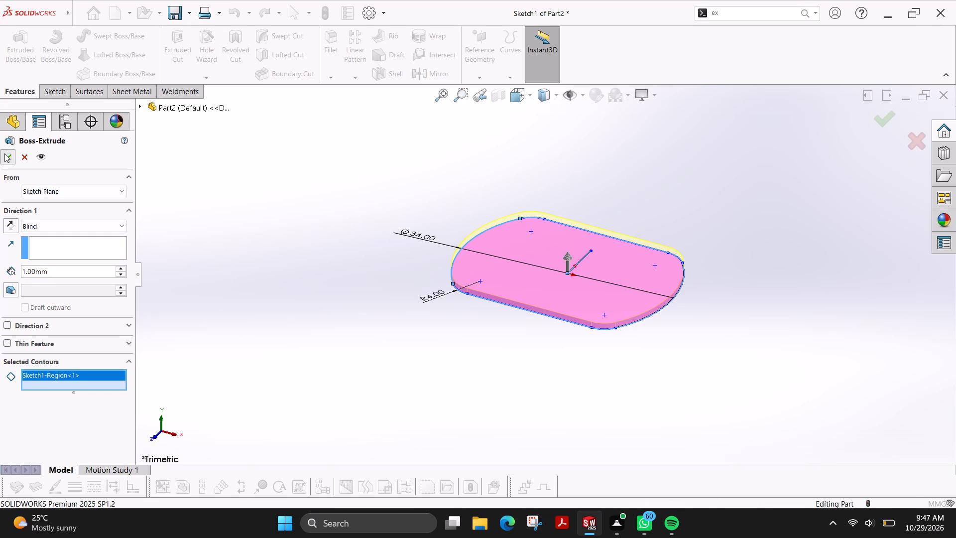
key("Escape")
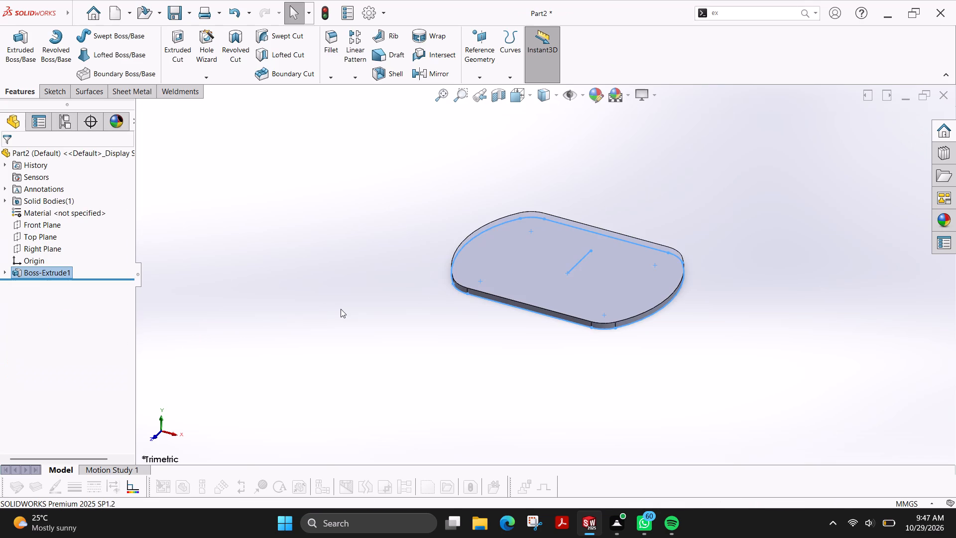
Start a new sketch on the plate's top face.
left_click(52, 89)
left_click(16, 48)
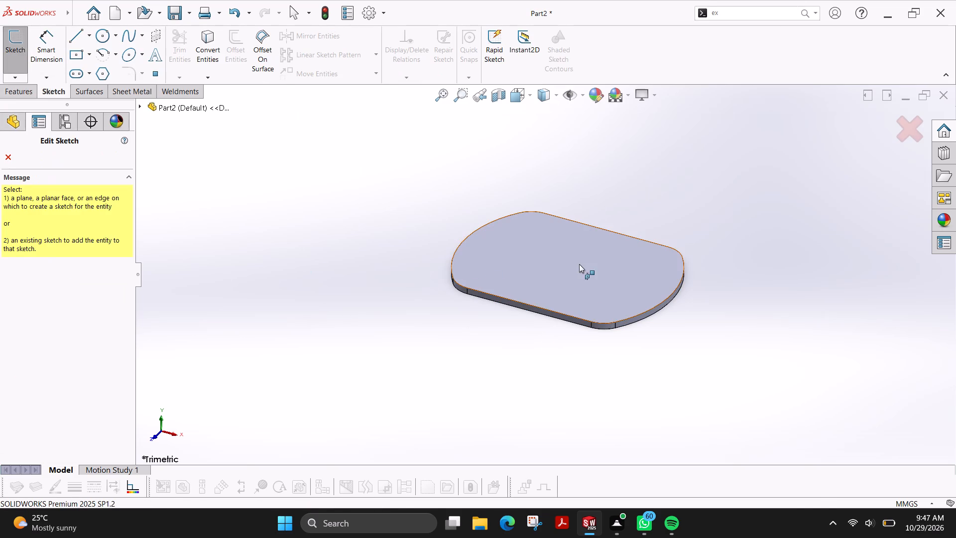
left_click(579, 264)
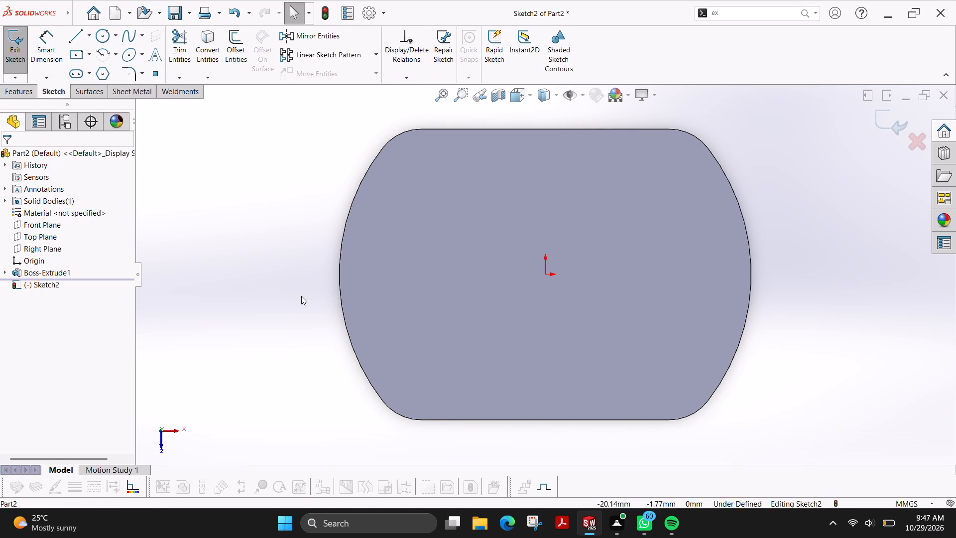
Offset the plate's left arc, both straight edges and all four corner arcs inward by 2 mm, with the direction reversed.
left_click(237, 49)
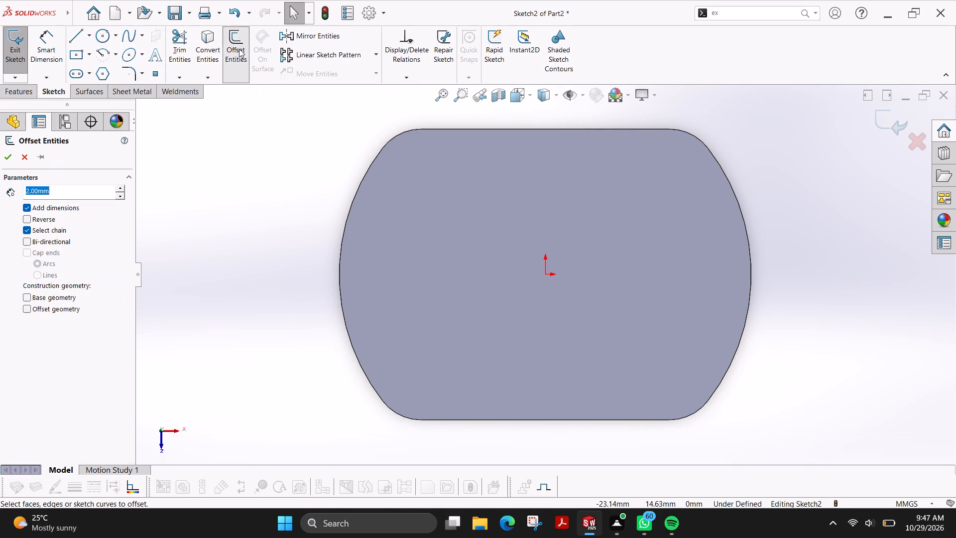
left_click(357, 191)
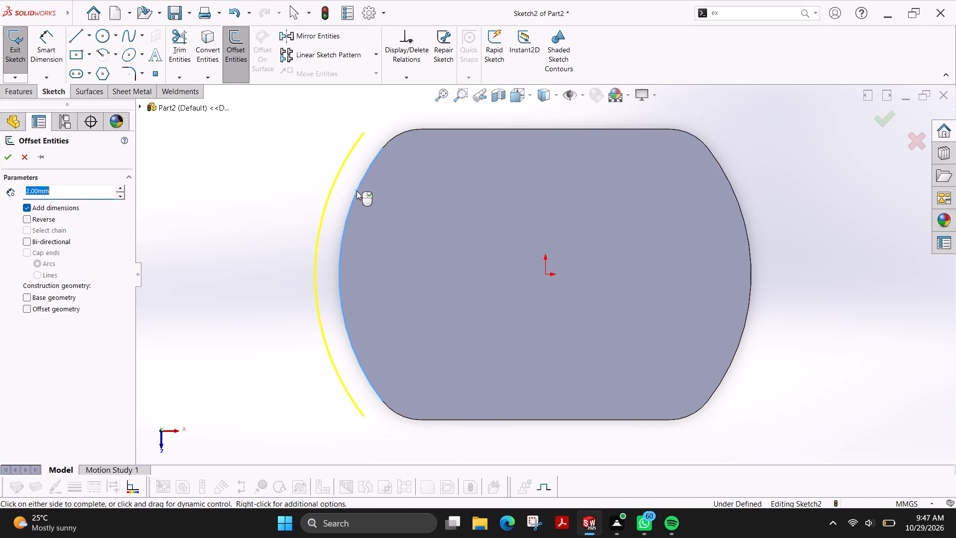
left_click(438, 129)
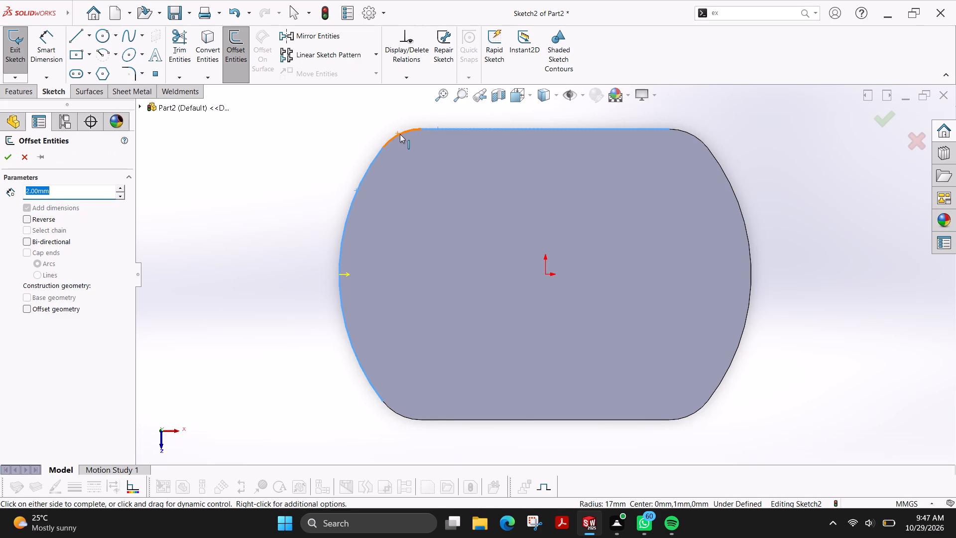
left_click(400, 134)
left_click(455, 418)
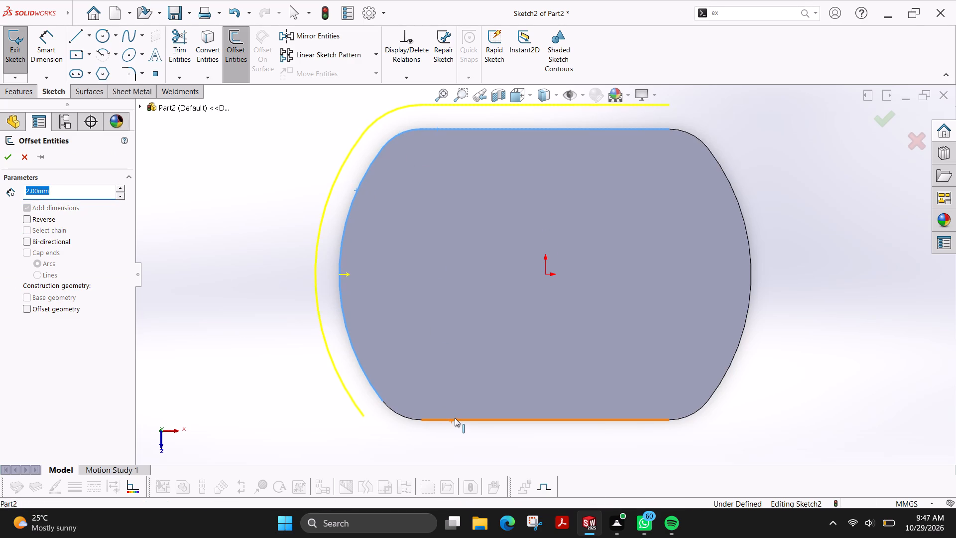
left_click(400, 415)
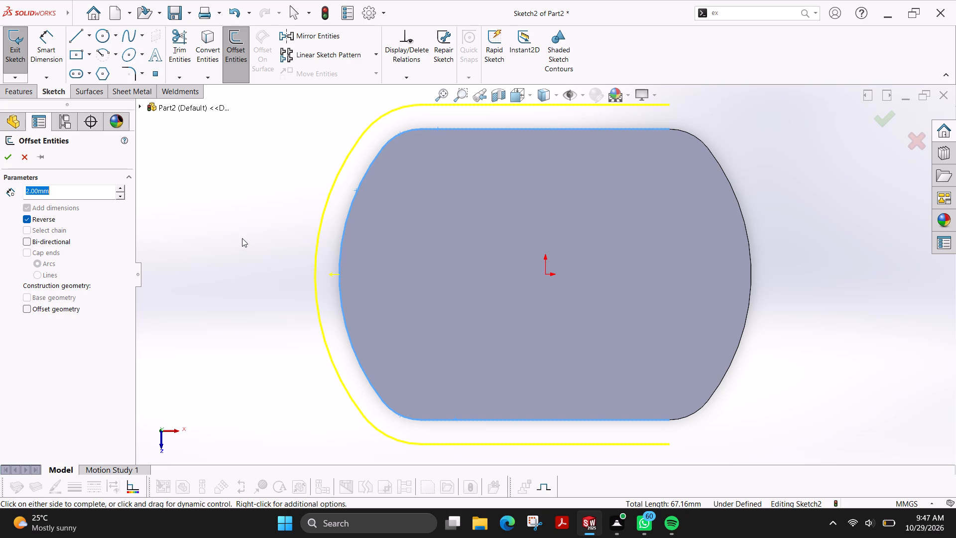
left_click(689, 414)
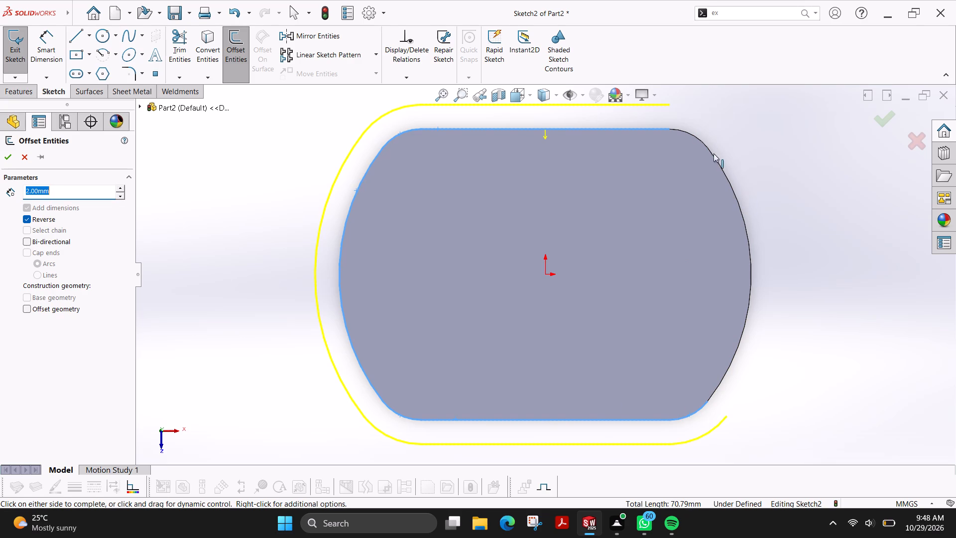
left_click(687, 133)
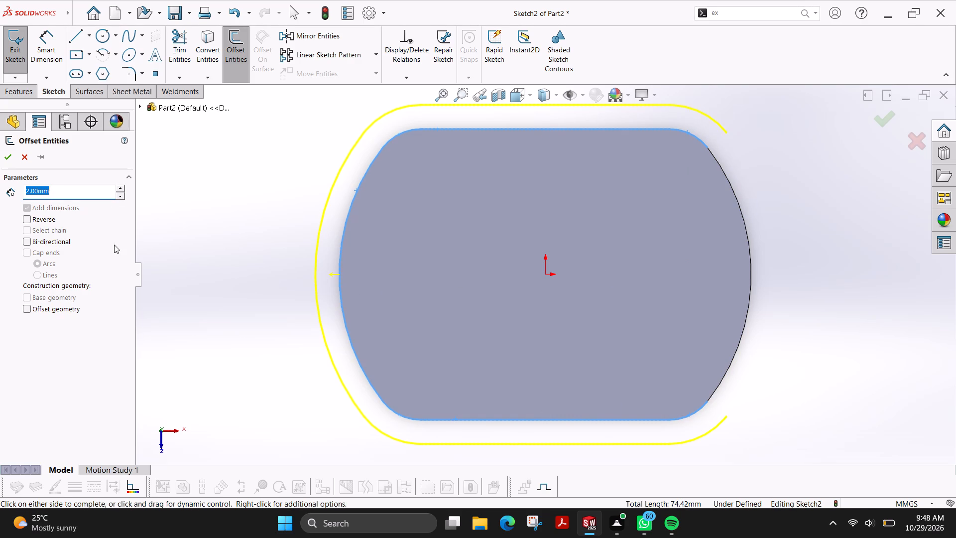
left_click(34, 219)
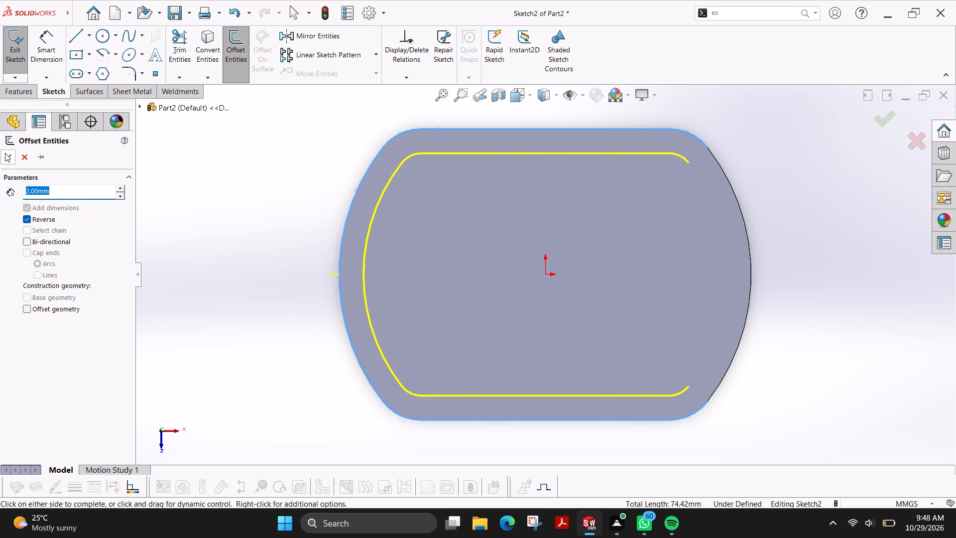
left_click(5, 153)
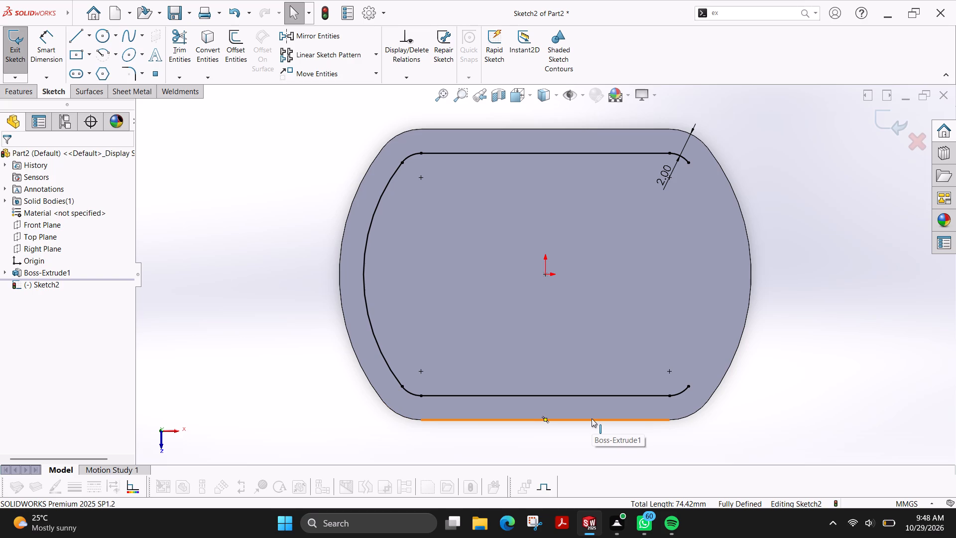
Delete the two offset corner arcs at the open right end of the inner profile.
left_click(684, 159)
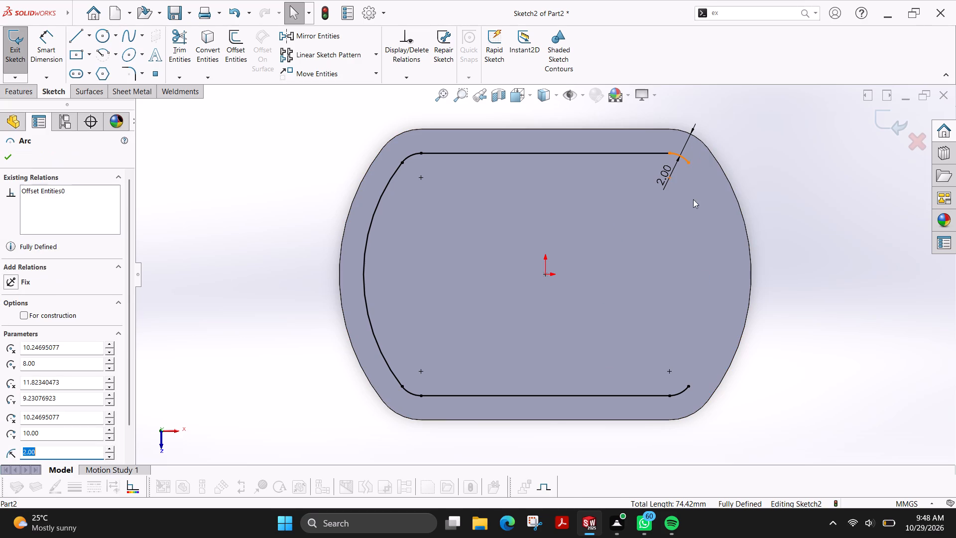
left_click(683, 394)
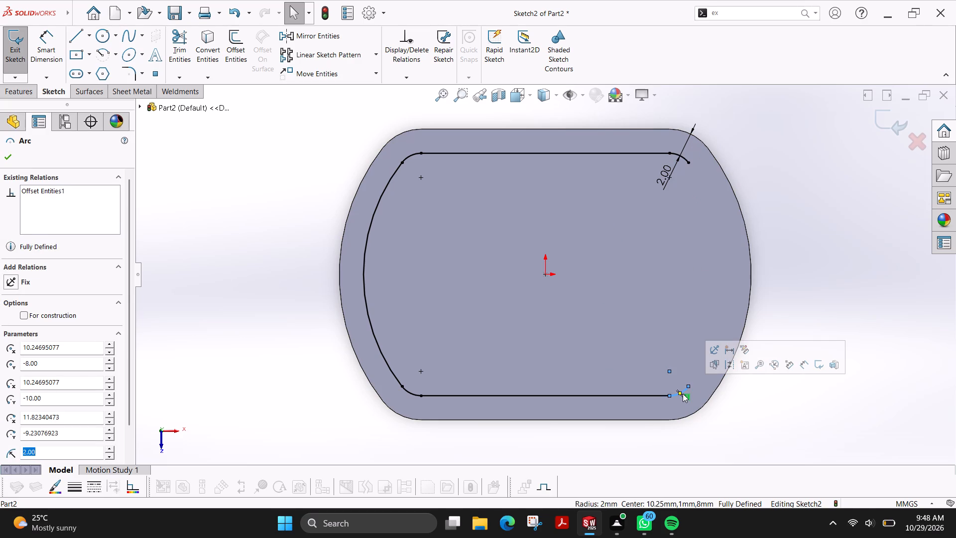
key("Delete")
left_click(684, 157)
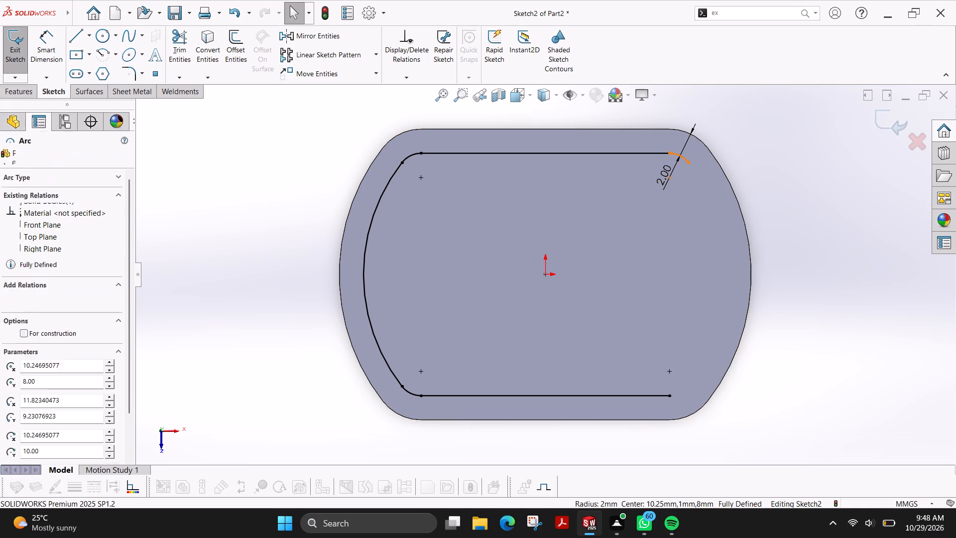
key("Delete")
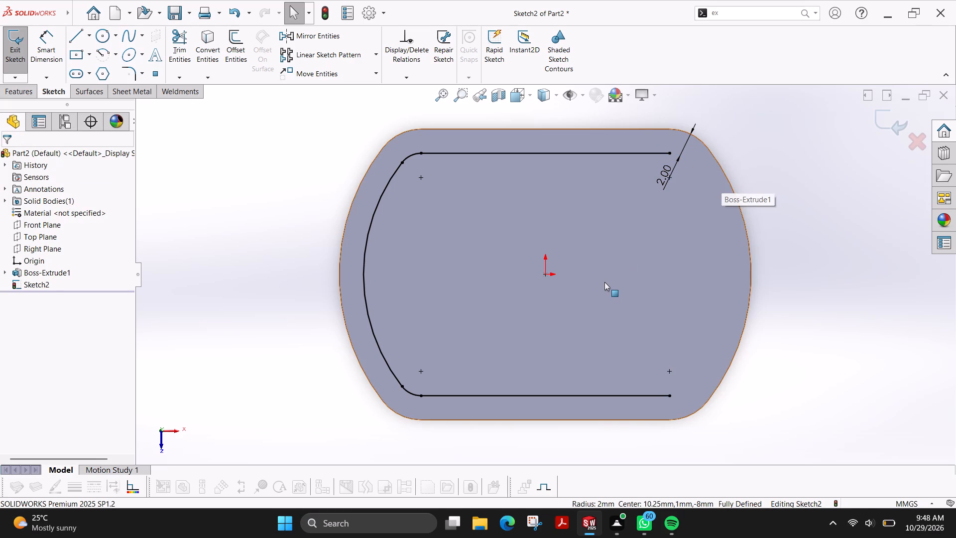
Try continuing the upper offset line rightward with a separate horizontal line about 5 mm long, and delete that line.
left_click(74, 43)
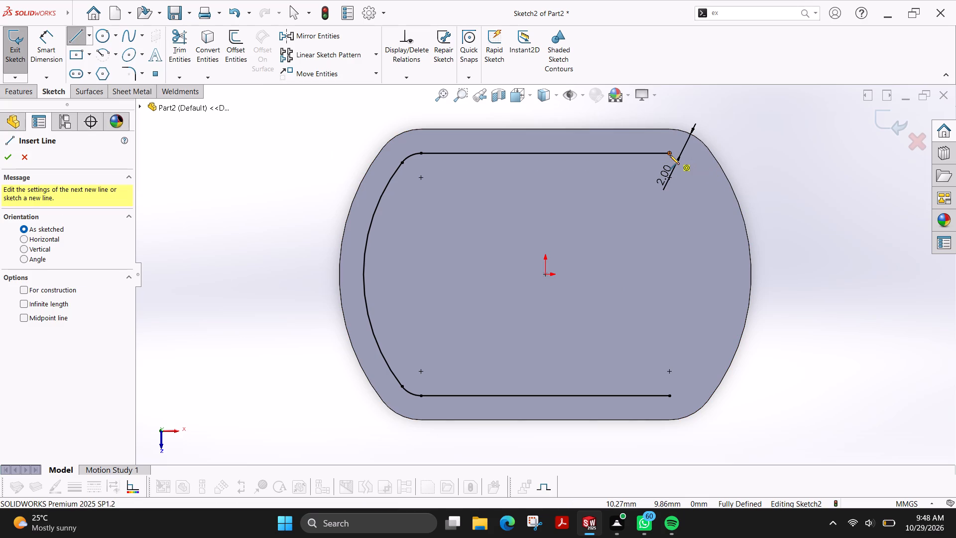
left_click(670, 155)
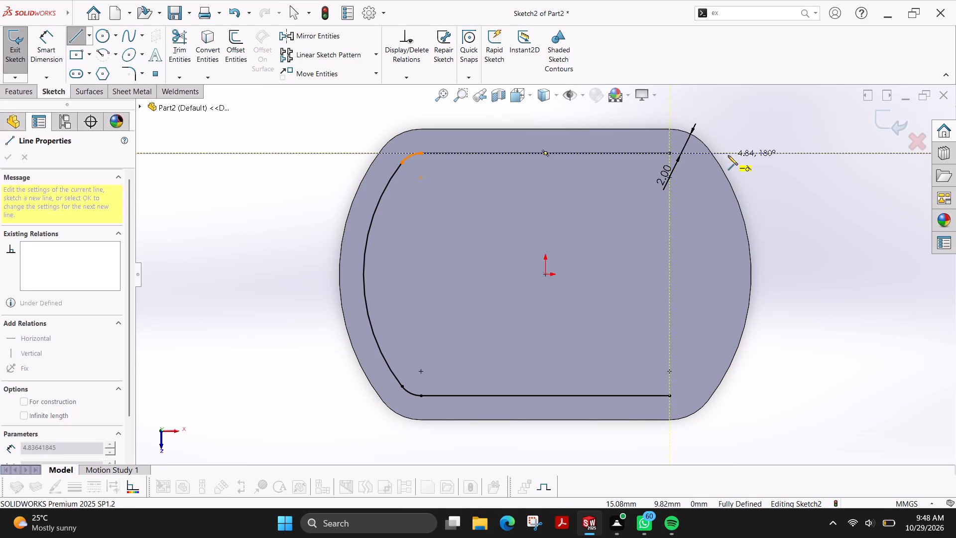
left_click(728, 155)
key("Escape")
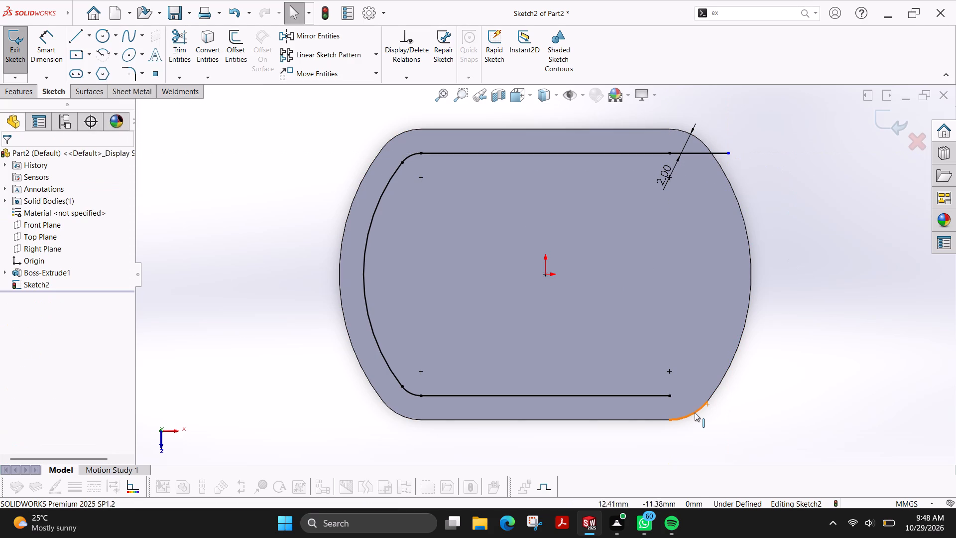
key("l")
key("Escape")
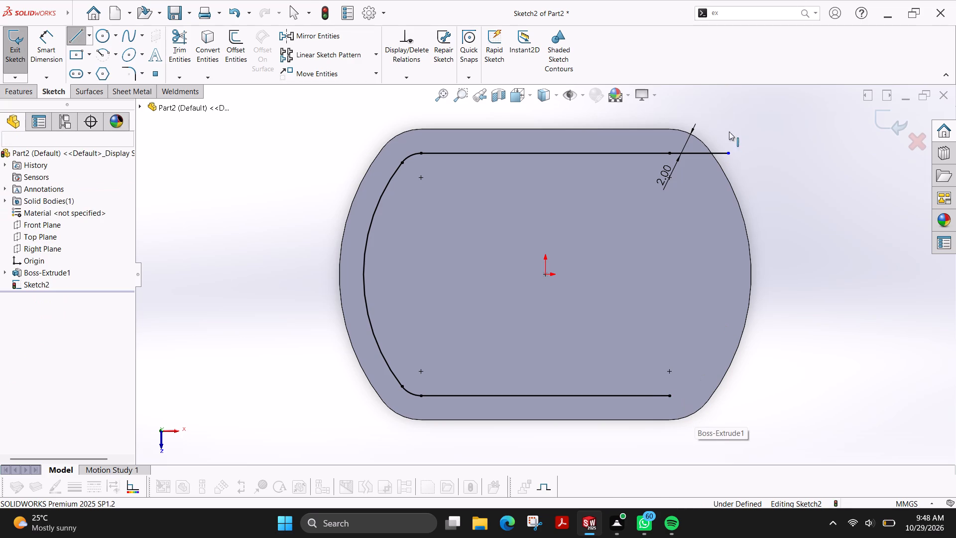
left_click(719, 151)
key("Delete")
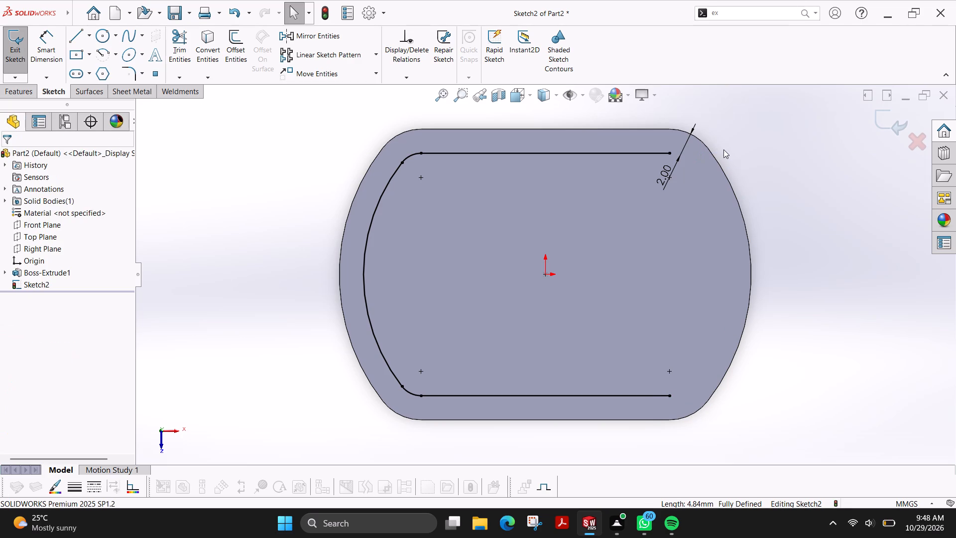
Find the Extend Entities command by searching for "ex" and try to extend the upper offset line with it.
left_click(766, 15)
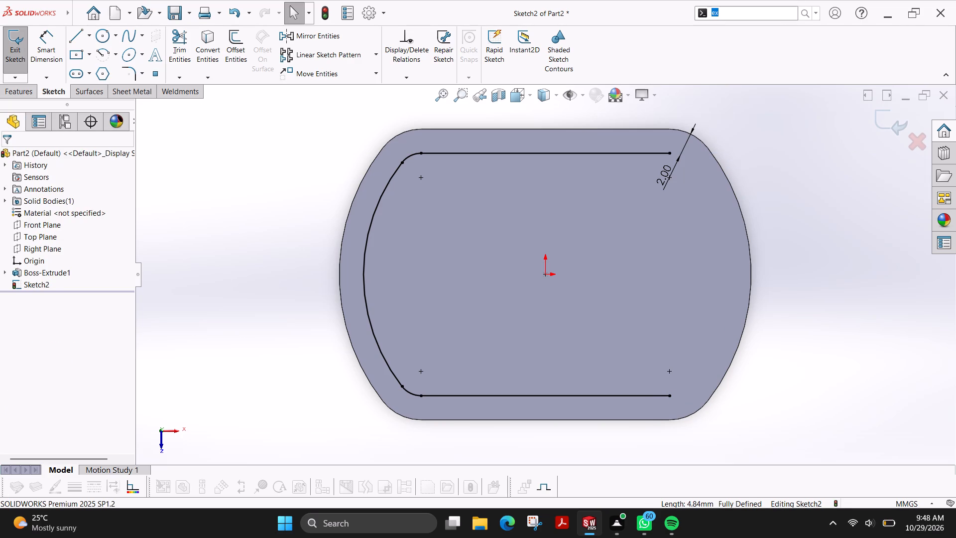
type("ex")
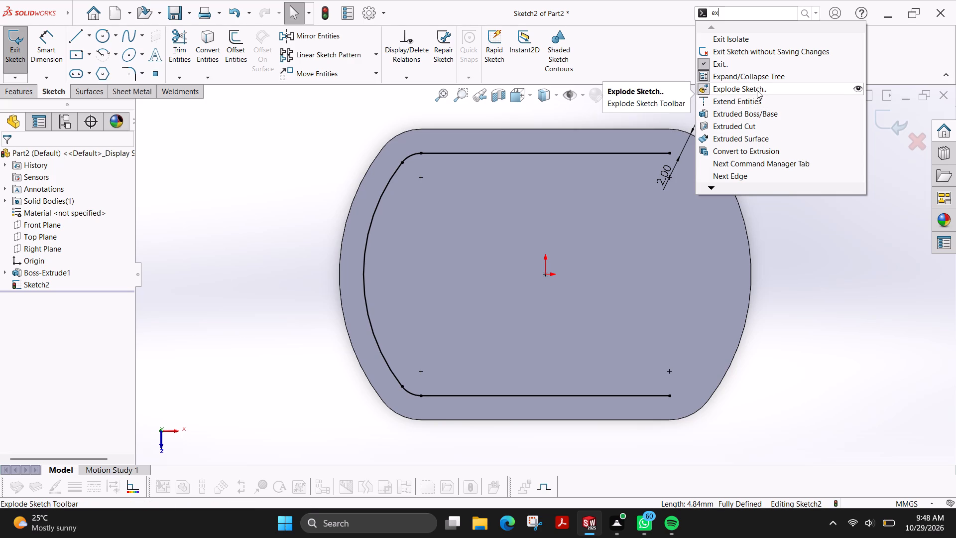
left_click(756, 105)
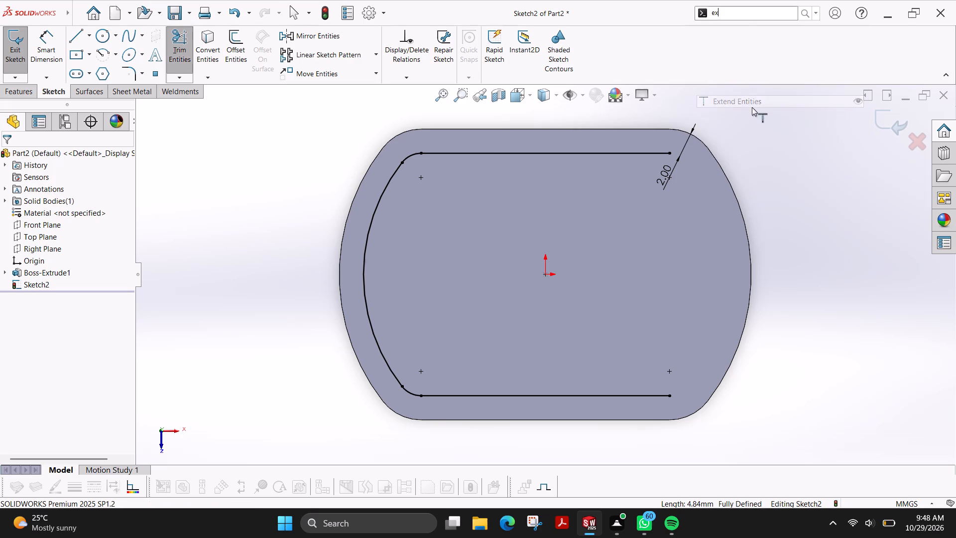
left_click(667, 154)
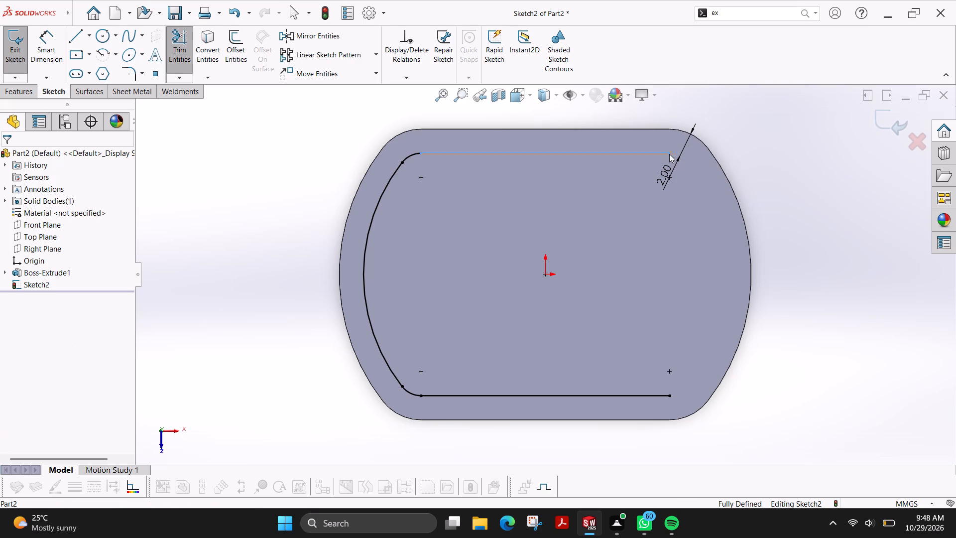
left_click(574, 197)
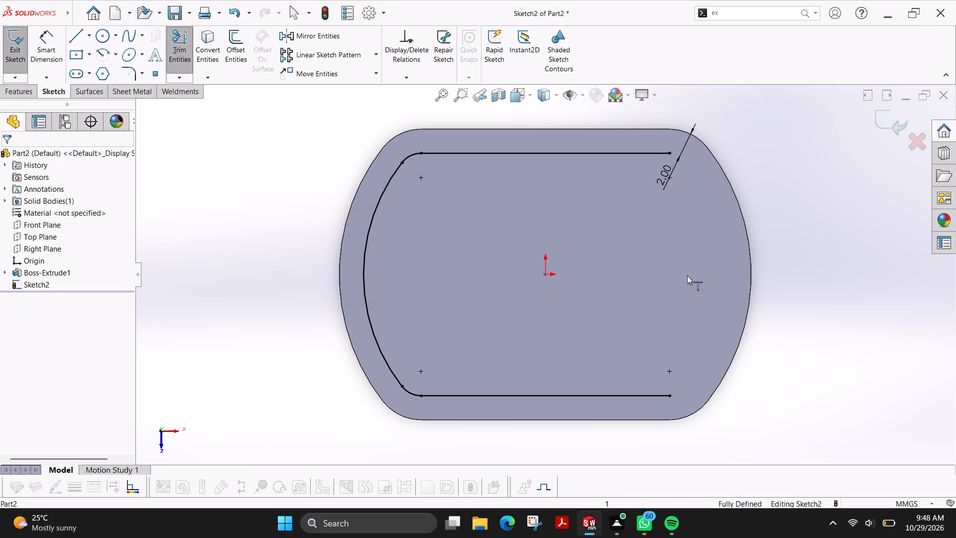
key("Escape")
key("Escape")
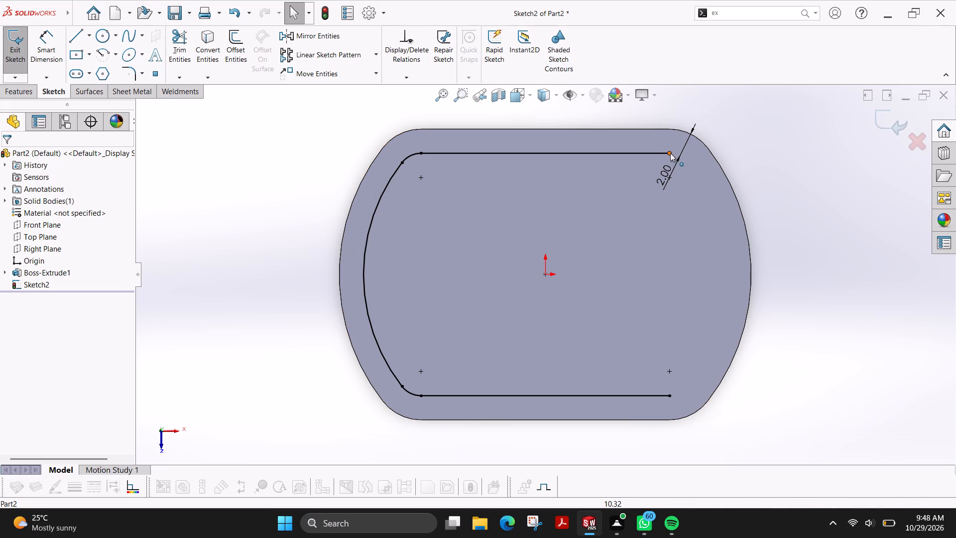
Stretch the right ends of both horizontal offset lines past the plate's outline, to X about 15.66 mm.
left_click_drag(670, 153, 735, 147)
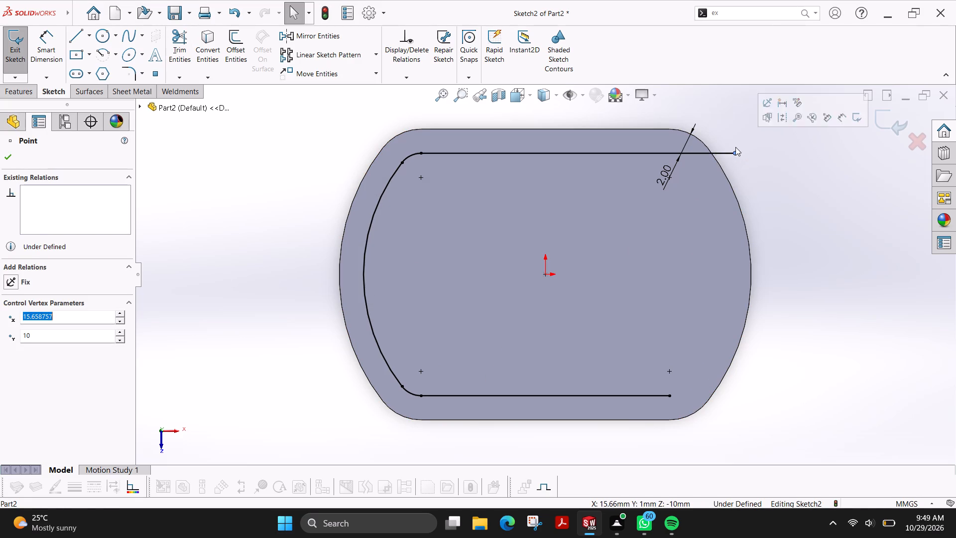
key("Escape")
left_click_drag(671, 395, 736, 394)
key("Escape")
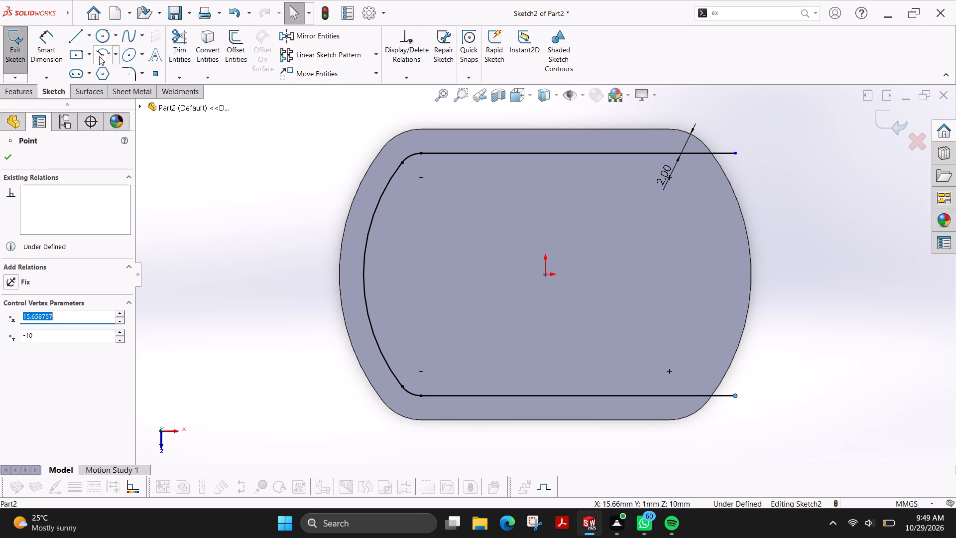
Offset the outline of the plate's top face 2 mm outward with Offset Entities, keeping the dimension.
left_click(240, 52)
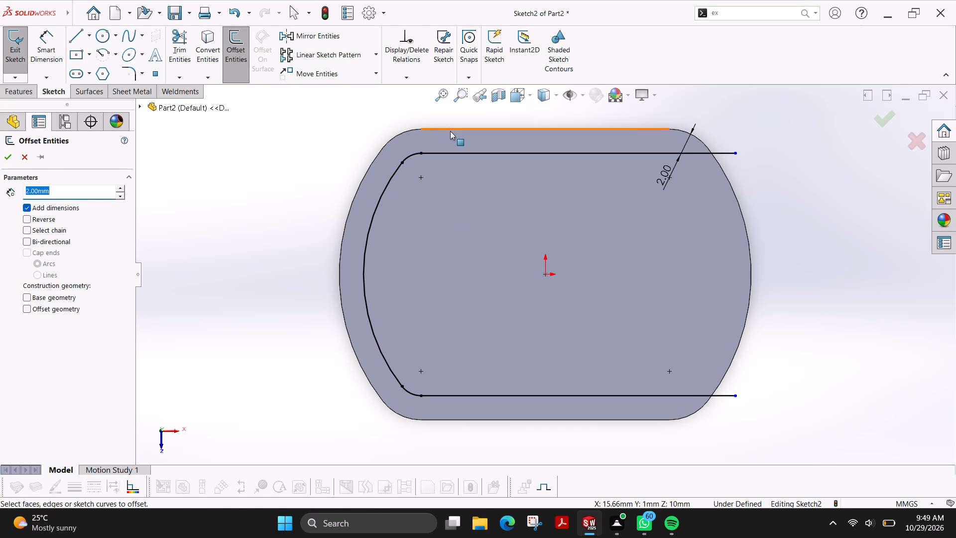
left_click(450, 131)
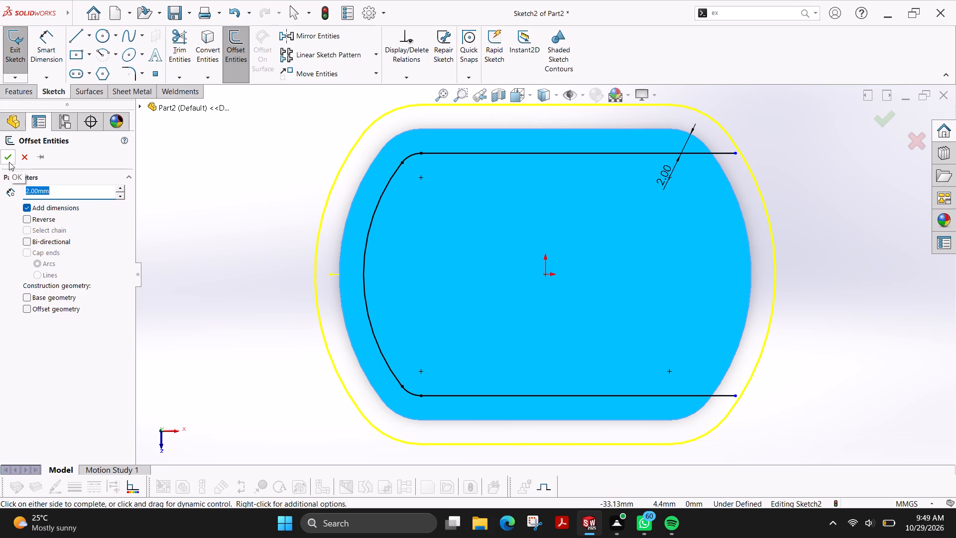
left_click(9, 161)
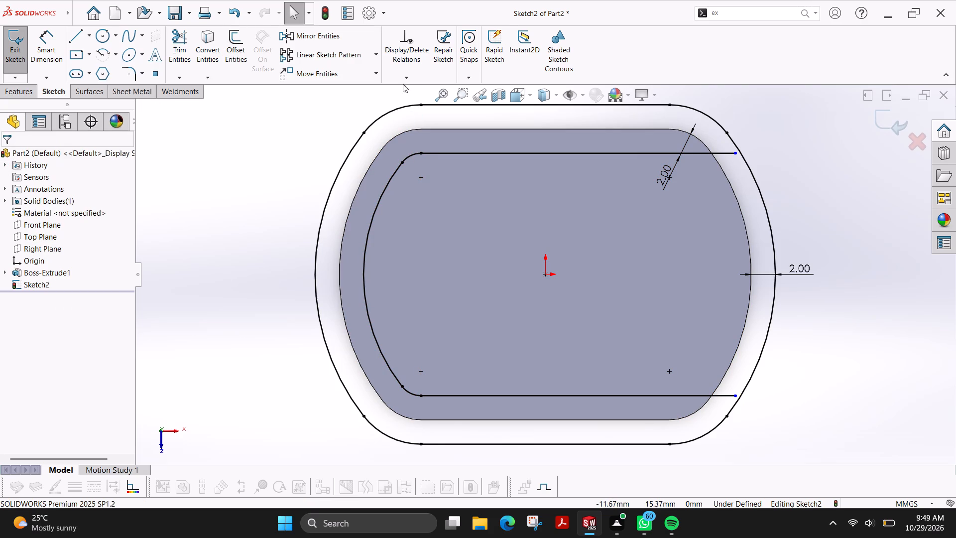
Offset all eight segments of the outer loop 2 mm inward, using Reverse, onto the plate's outline.
left_click(240, 48)
left_click(380, 119)
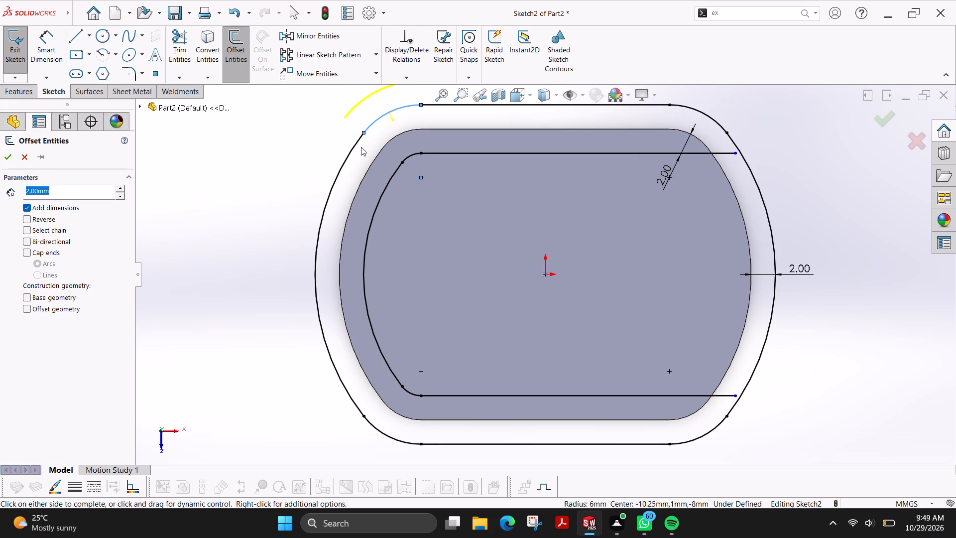
left_click(353, 147)
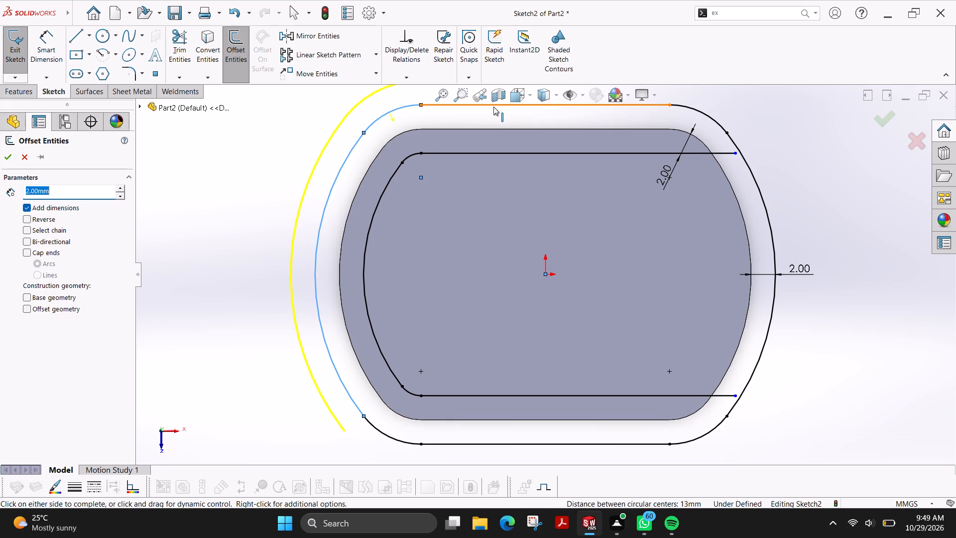
left_click(493, 107)
left_click(704, 115)
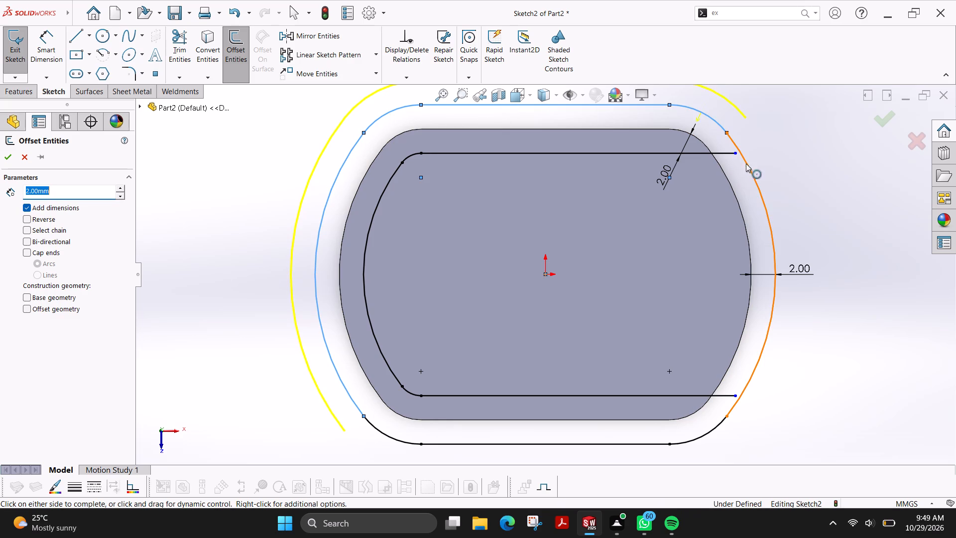
left_click(746, 165)
left_click(707, 432)
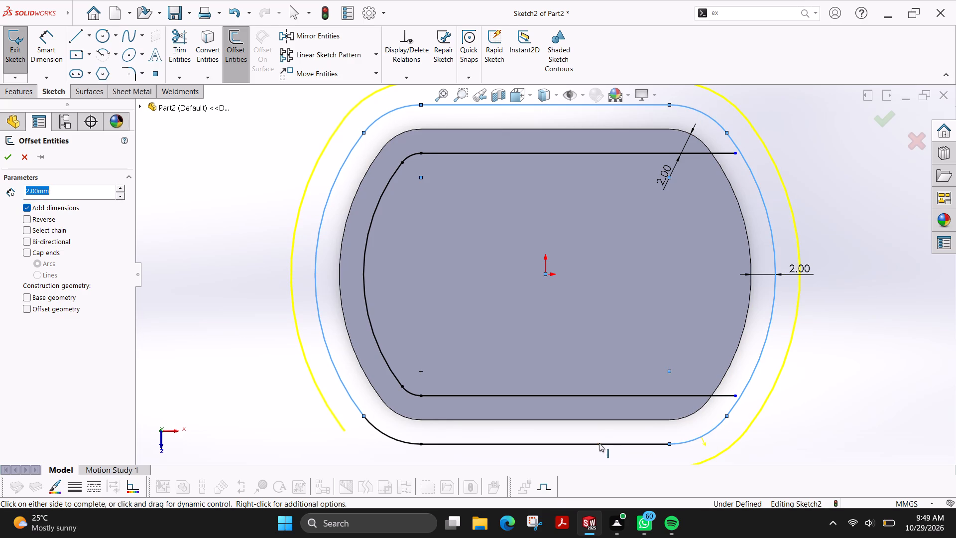
left_click(595, 443)
left_click(388, 435)
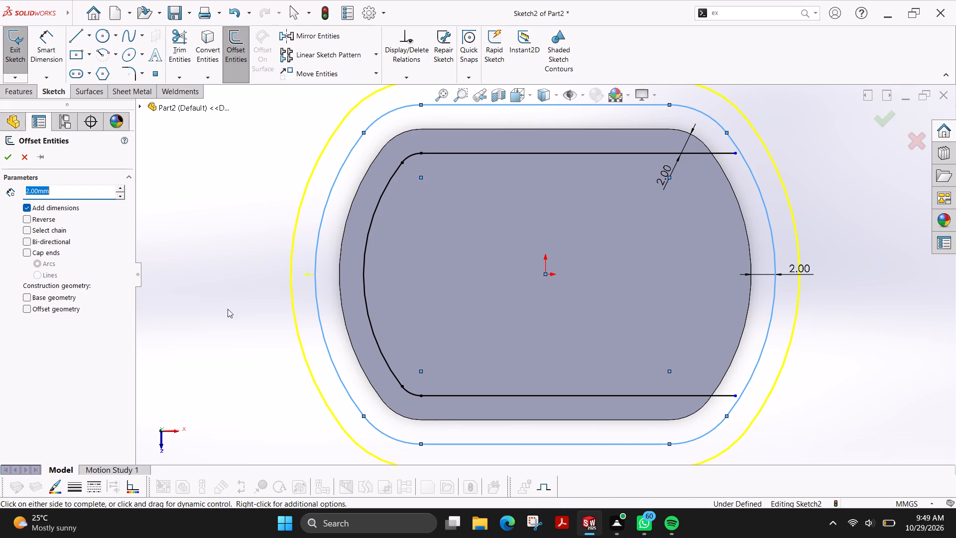
double_click(59, 192)
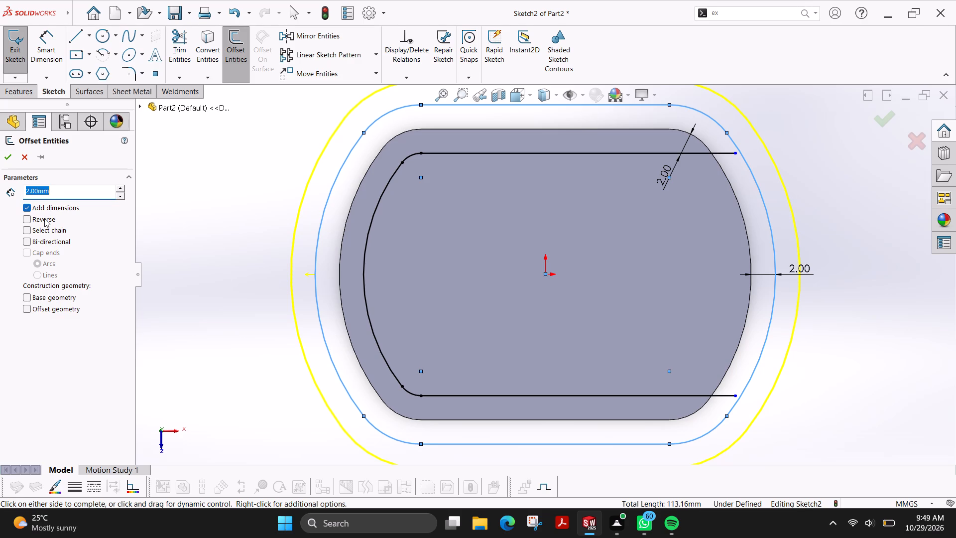
left_click(44, 219)
left_click(8, 162)
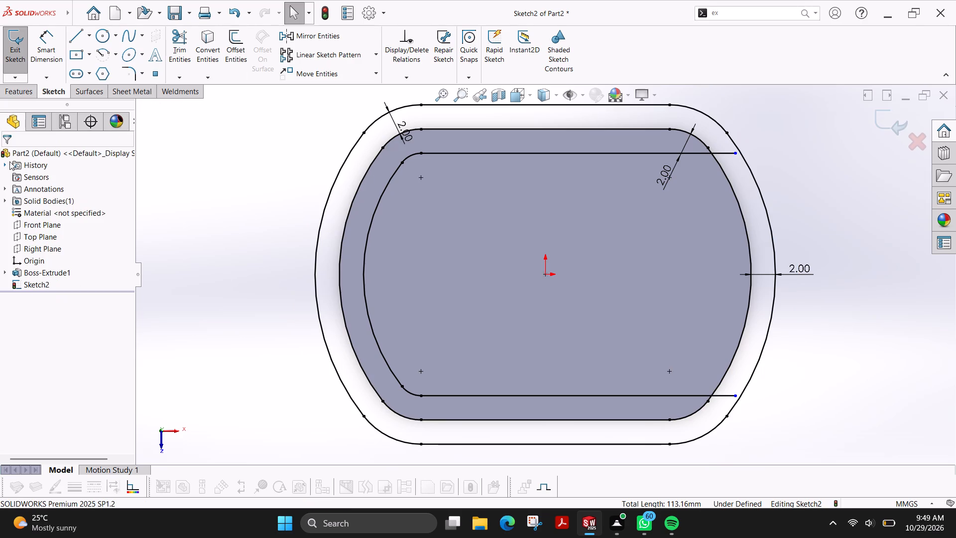
Delete every arc and line of the outer offset loop lying outside the plate.
left_click(352, 153)
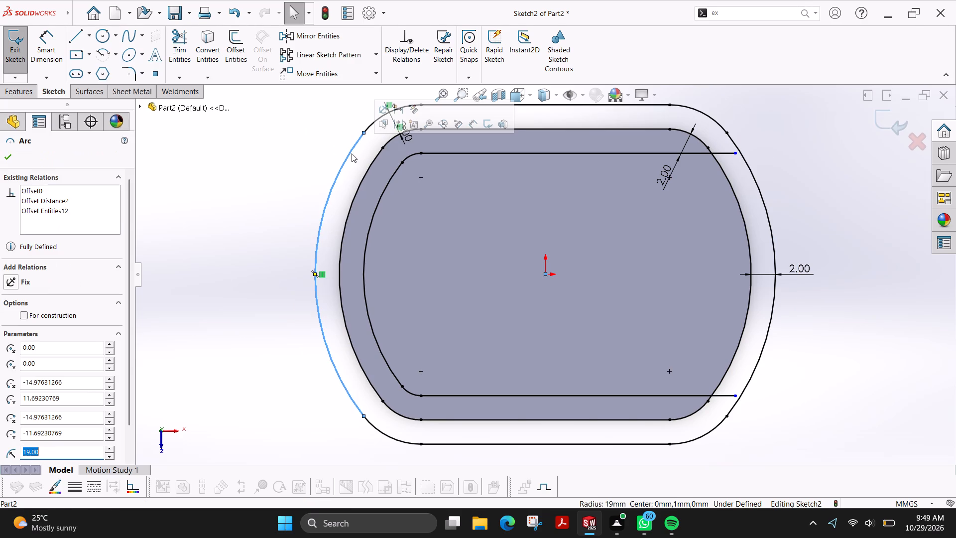
key("Delete")
left_click(371, 125)
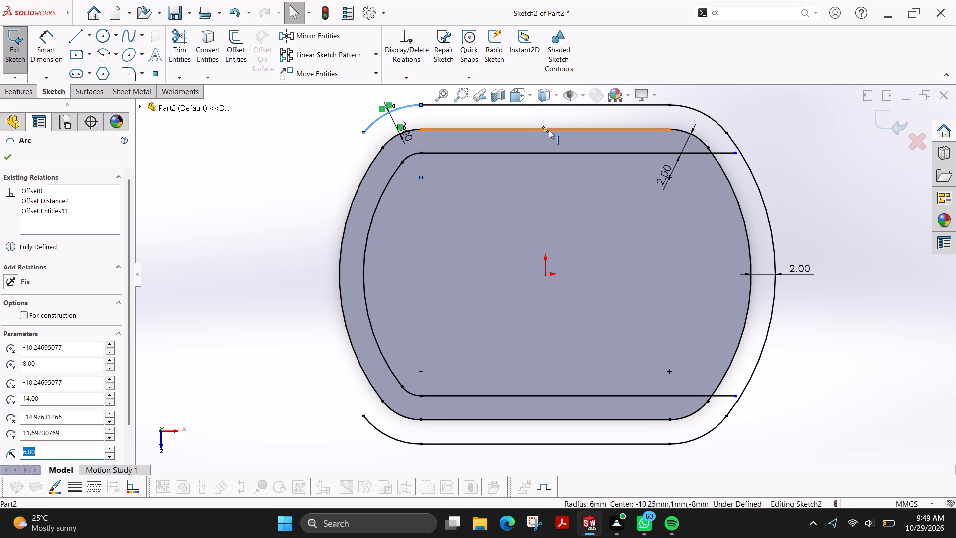
left_click(687, 108, "ctrl")
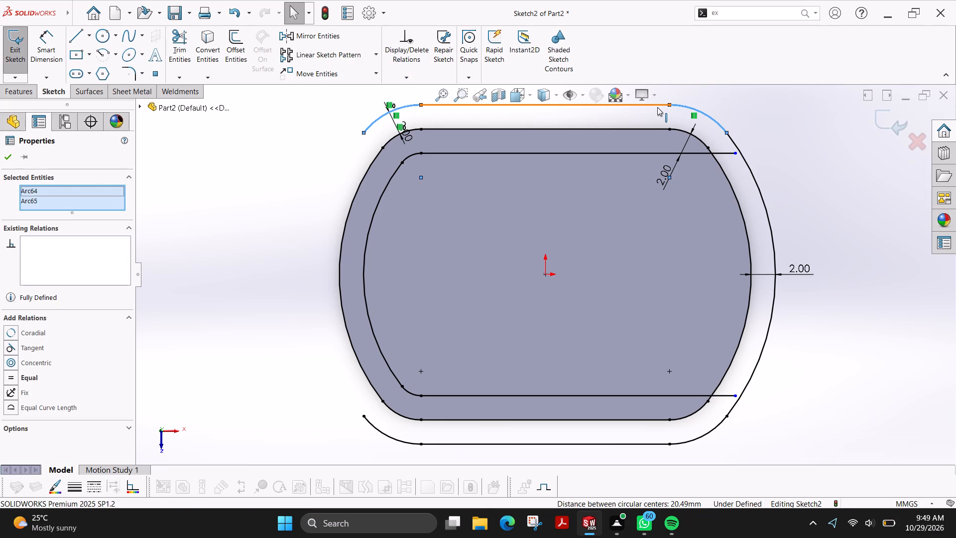
left_click(657, 107, "ctrl")
left_click(761, 190, "ctrl")
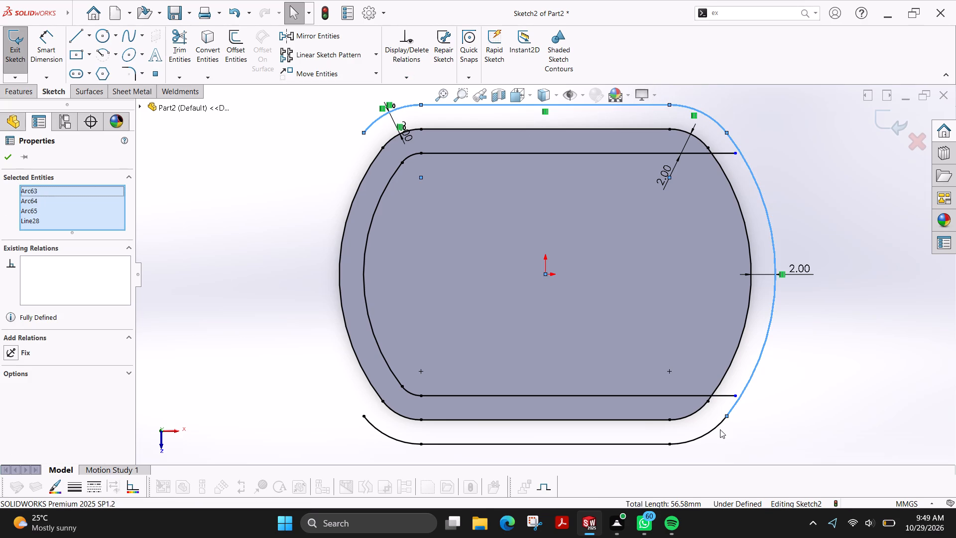
left_click(716, 429, "ctrl")
left_click(629, 446, "ctrl")
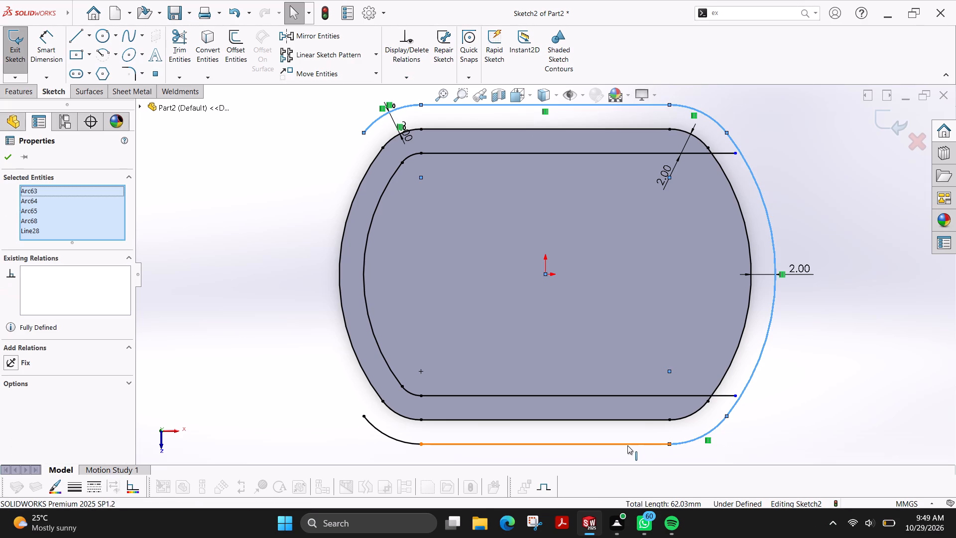
left_click(386, 437, "ctrl")
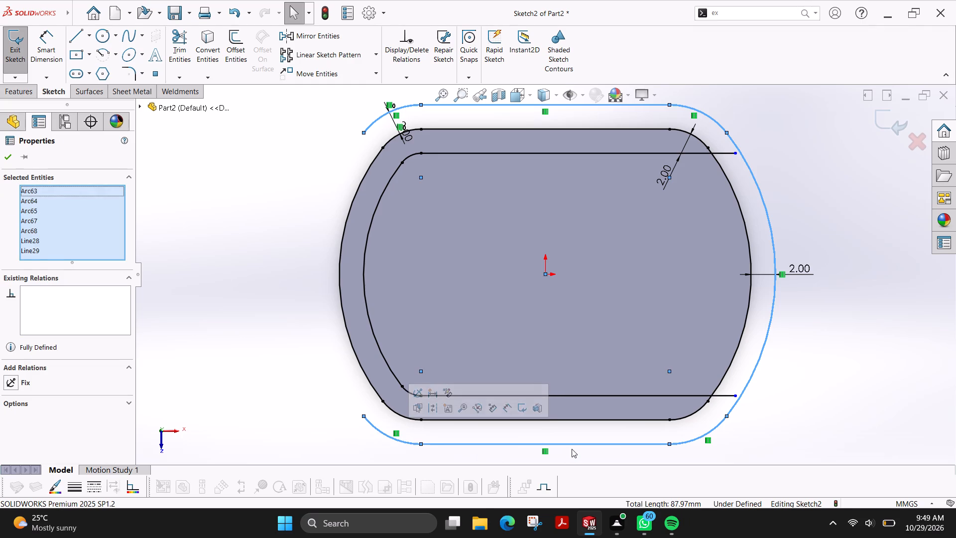
key("Delete")
key("Escape")
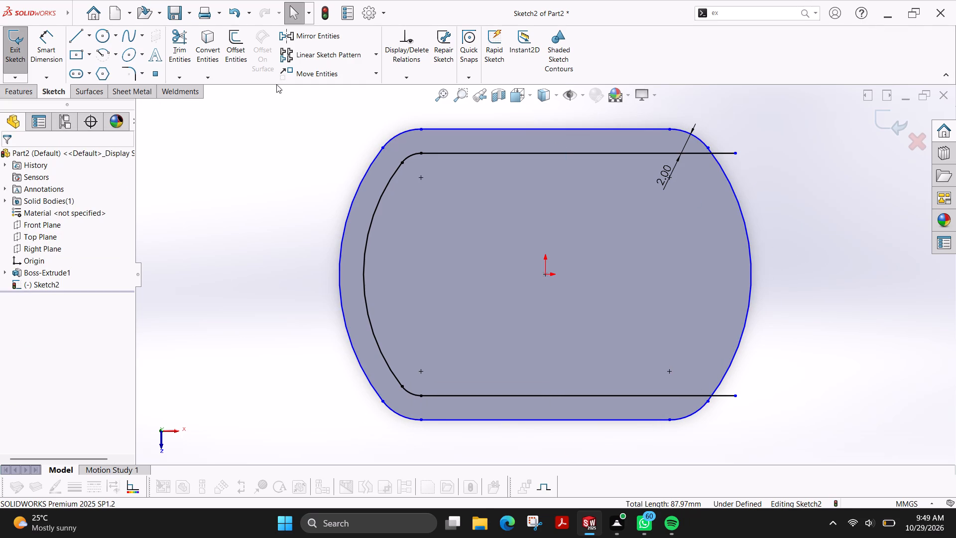
Power-trim the overhanging ends of both horizontal inner lines back to the sketched plate outline.
left_click(178, 36)
left_click_drag(726, 136, 730, 151)
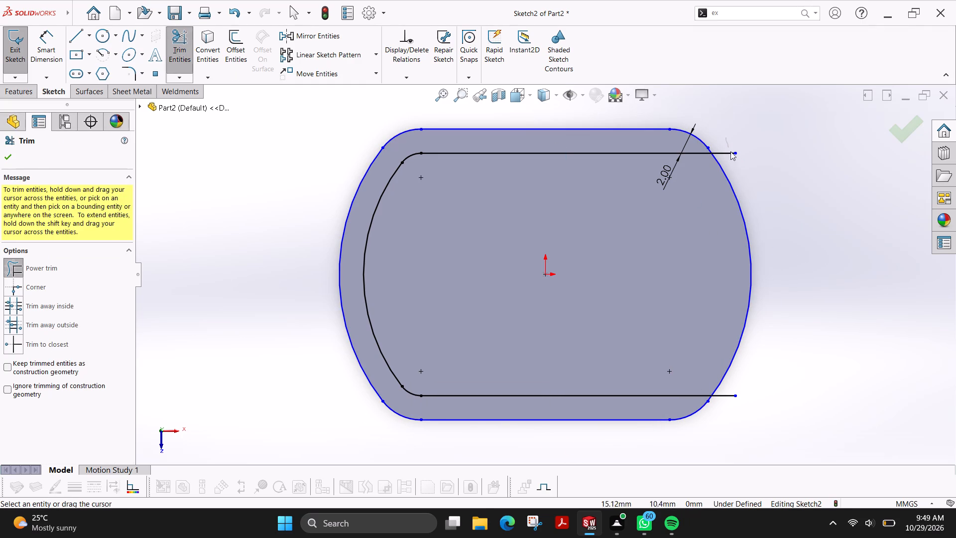
left_click_drag(730, 151, 736, 162)
left_click_drag(739, 388, 729, 398)
left_click_drag(729, 398, 725, 410)
scroll(754, 173, "down", 3)
scroll(656, 168, "up", 3)
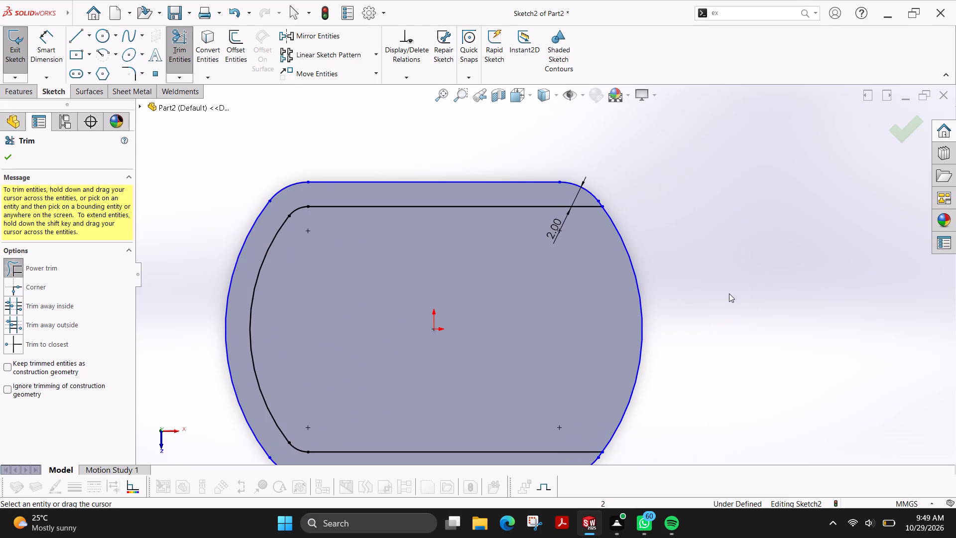
scroll(729, 300, "up", 2)
key("Escape")
Examine closely how the trimmed line ends and the sketched outline meet the plate's edge around its corners.
scroll(558, 333, "down", 2)
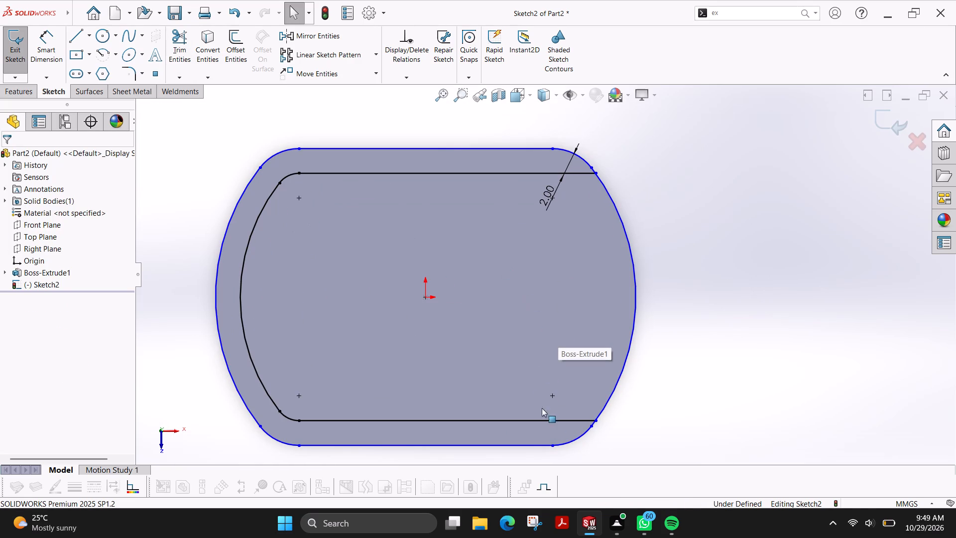
scroll(548, 417, "down", 4)
scroll(655, 362, "down", 6)
scroll(553, 357, "down", 6)
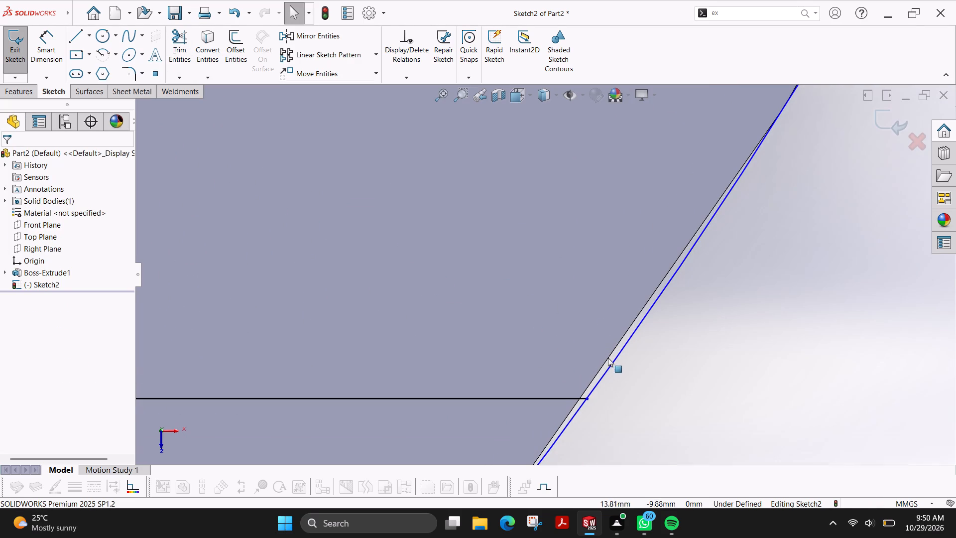
scroll(593, 403, "down", 2)
scroll(592, 385, "up", 7)
scroll(521, 224, "up", 5)
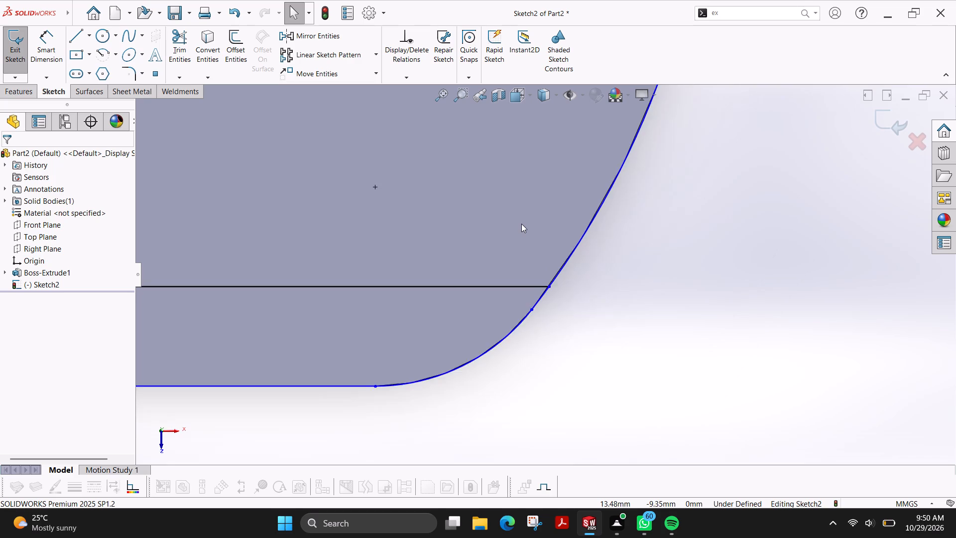
scroll(521, 224, "up", 11)
scroll(497, 195, "down", 4)
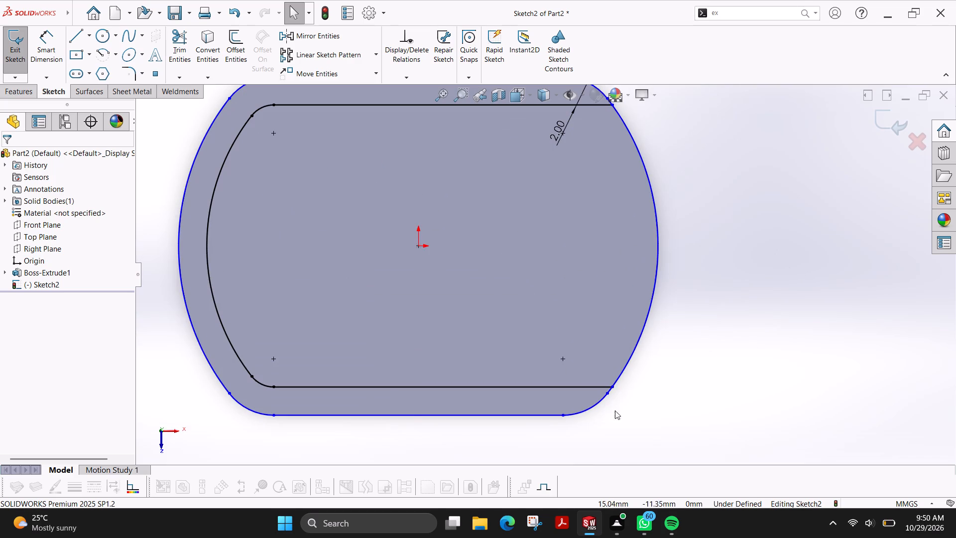
scroll(259, 405, "down", 6)
scroll(397, 235, "down", 5)
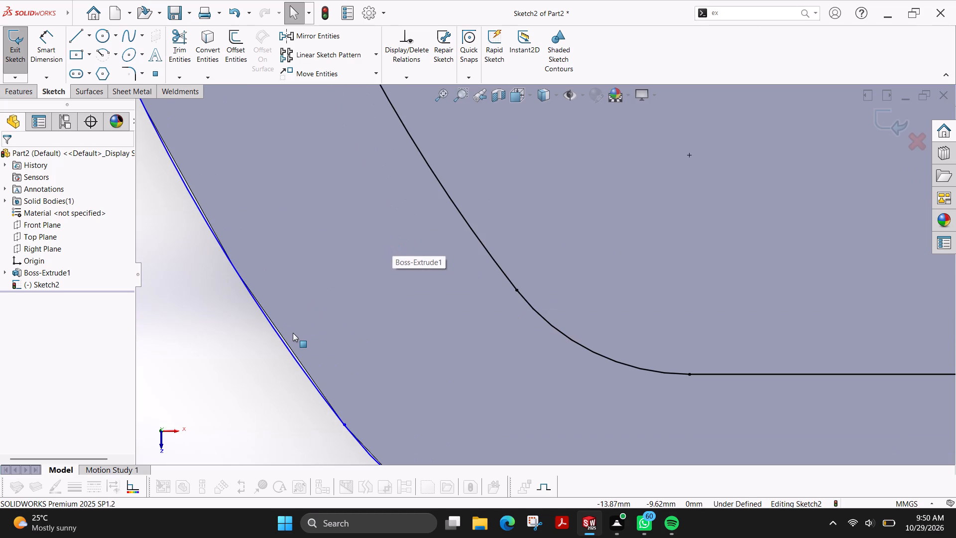
scroll(292, 333, "up", 6)
scroll(732, 139, "up", 6)
scroll(732, 139, "down", 2)
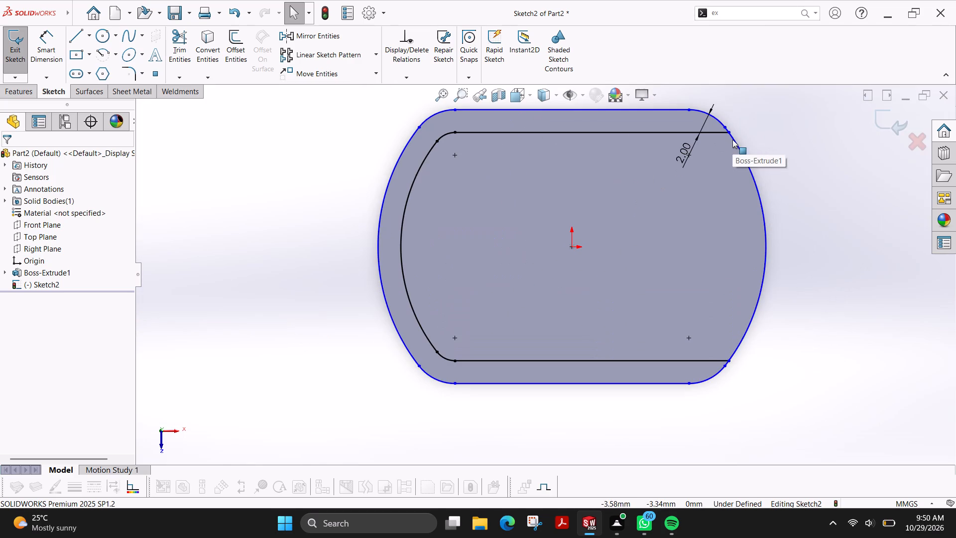
scroll(735, 322, "down", 7)
scroll(661, 321, "down", 6)
scroll(603, 302, "up", 6)
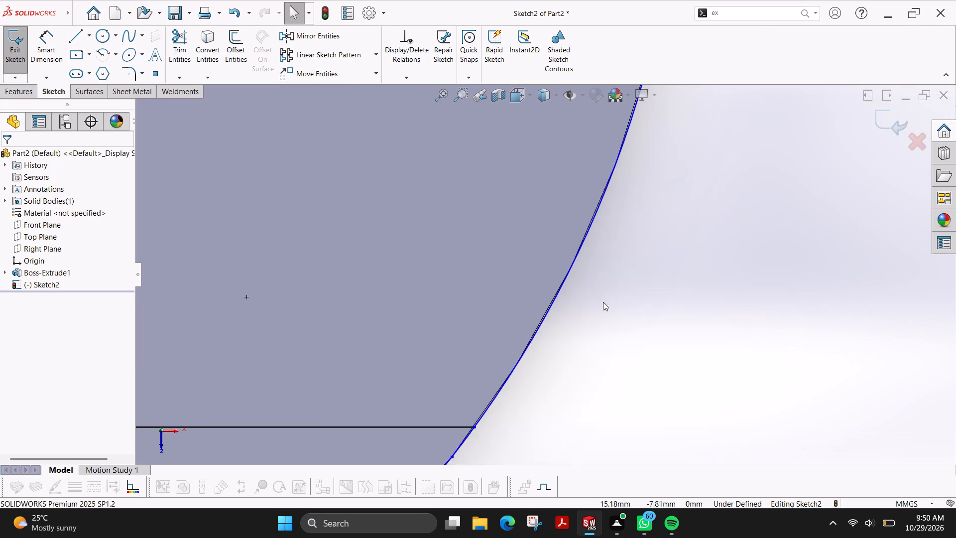
scroll(453, 297, "up", 3)
scroll(454, 240, "up", 6)
scroll(407, 162, "up", 2)
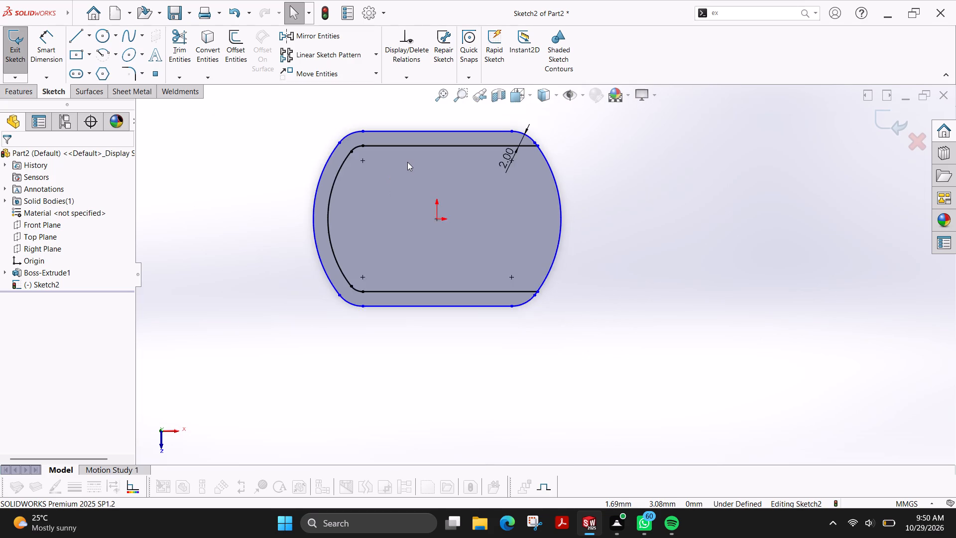
scroll(407, 162, "down", 2)
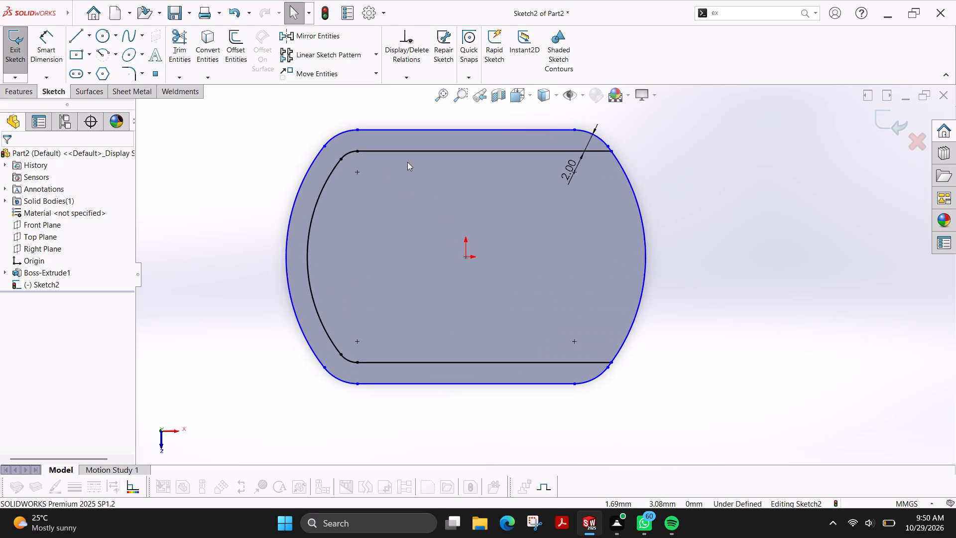
Extrude the U-shaped region between the plate outline and the inner offset 2 mm upward as a blind boss merged with the plate.
left_click(30, 93)
left_click(31, 42)
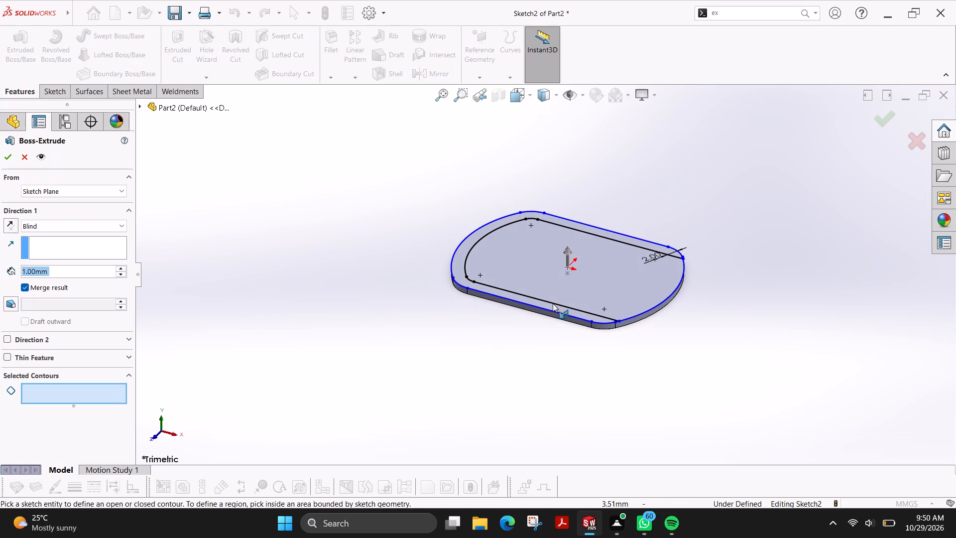
left_click(548, 307)
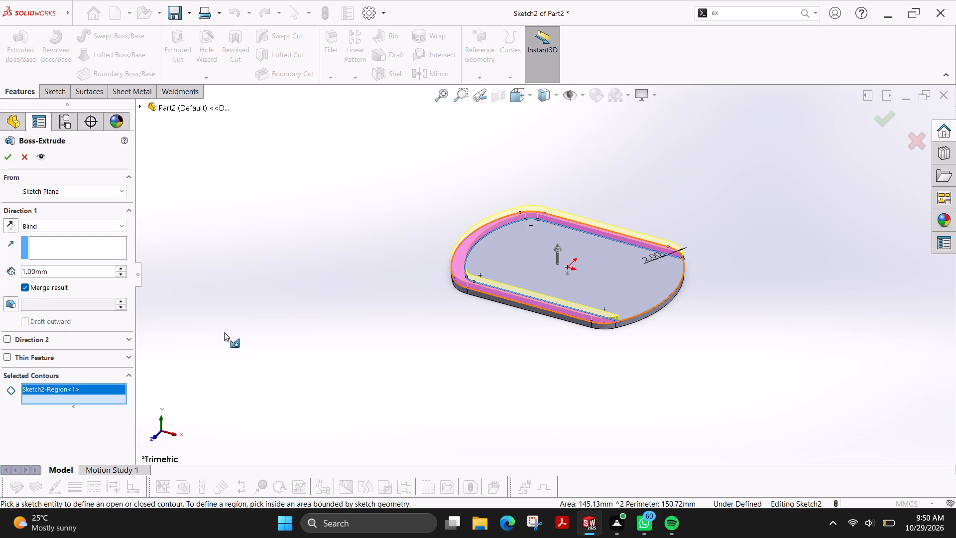
left_click(65, 276)
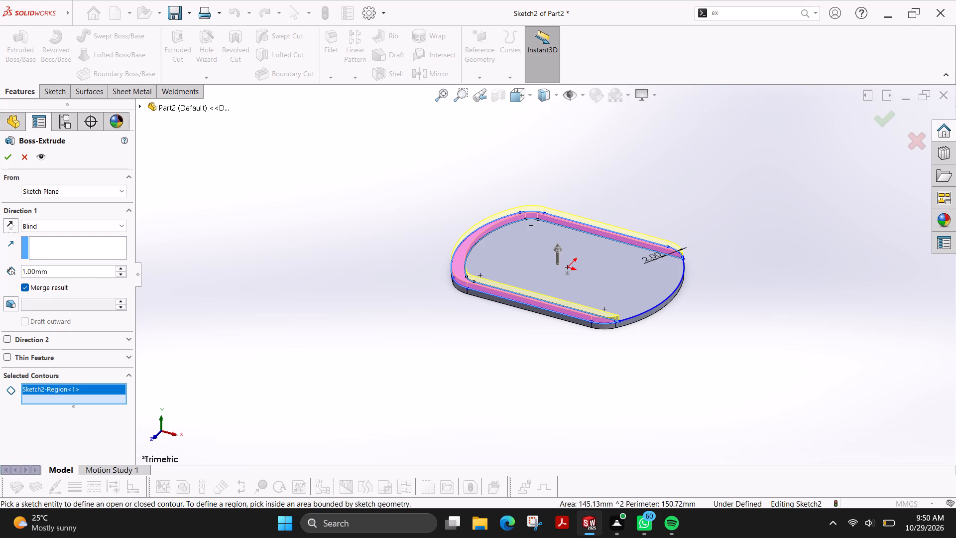
key("2")
key("Return")
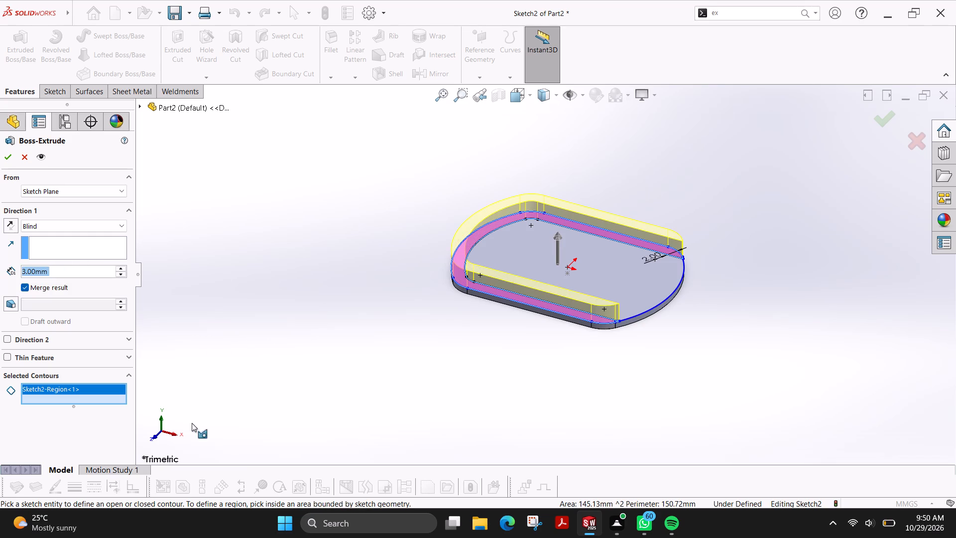
left_click(53, 275)
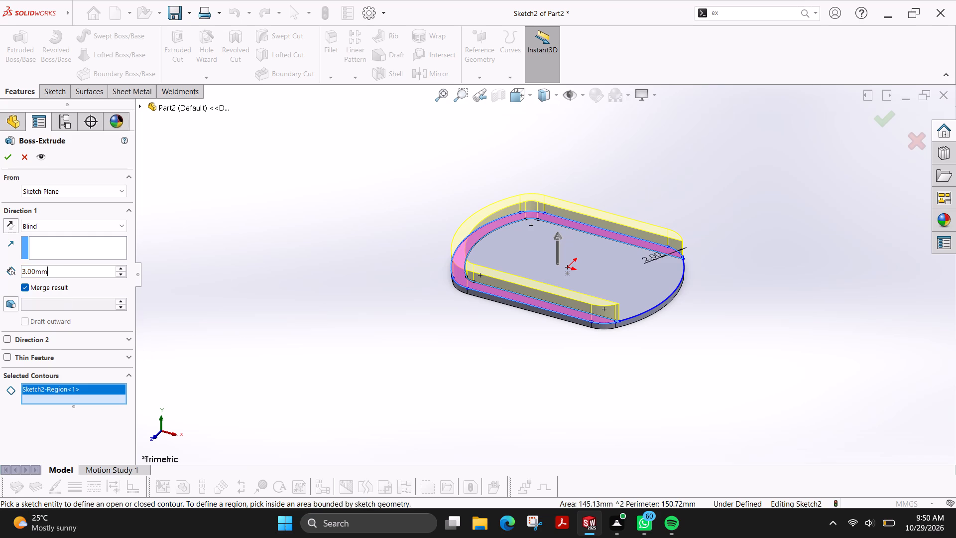
left_click(53, 275)
key("2")
key("Return")
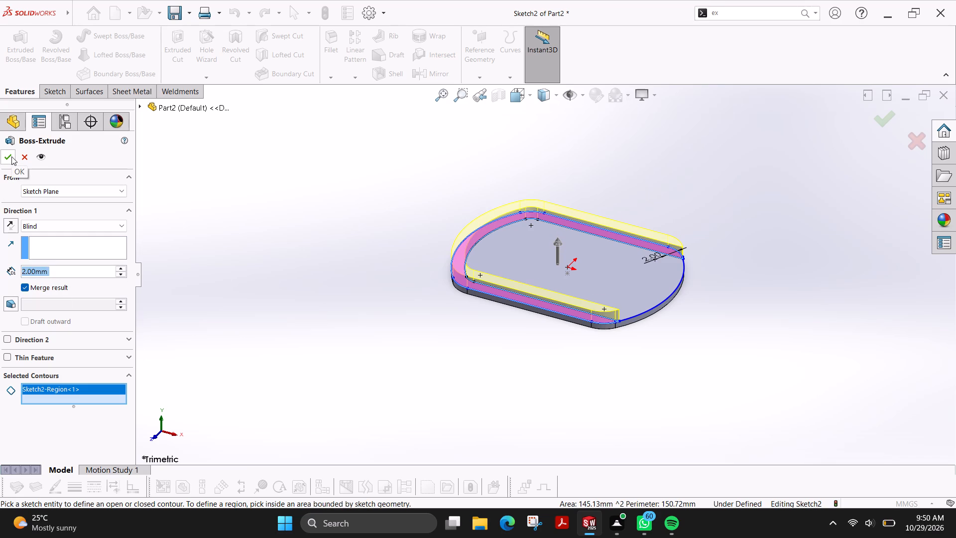
left_click(11, 156)
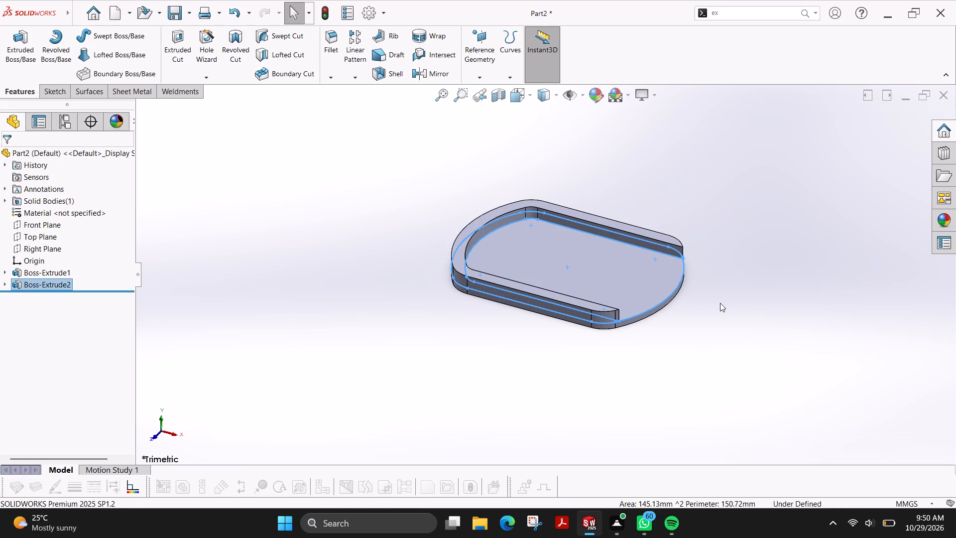
key("Escape")
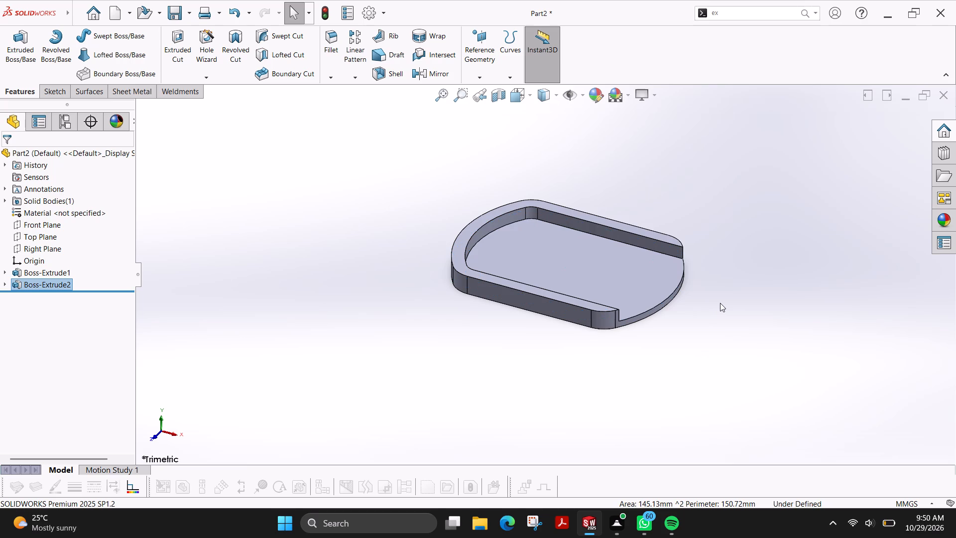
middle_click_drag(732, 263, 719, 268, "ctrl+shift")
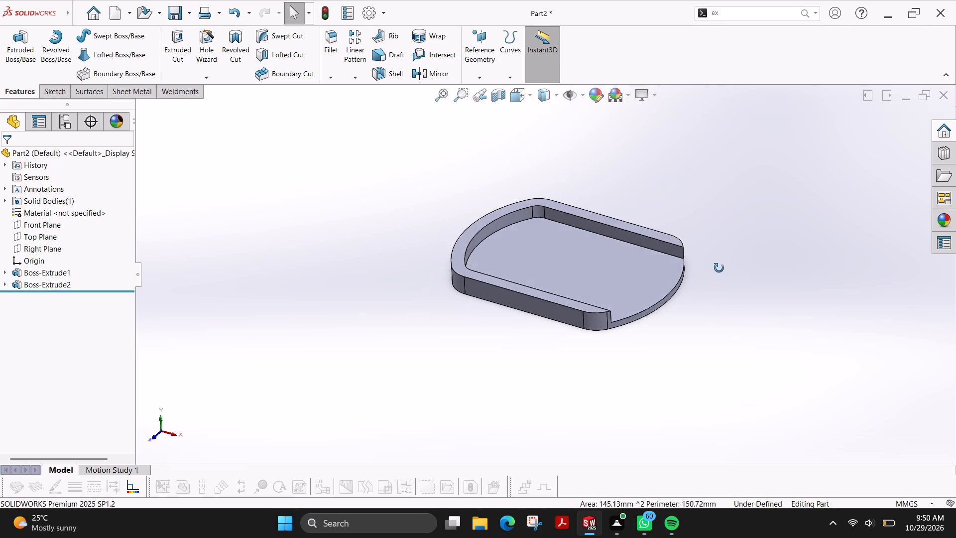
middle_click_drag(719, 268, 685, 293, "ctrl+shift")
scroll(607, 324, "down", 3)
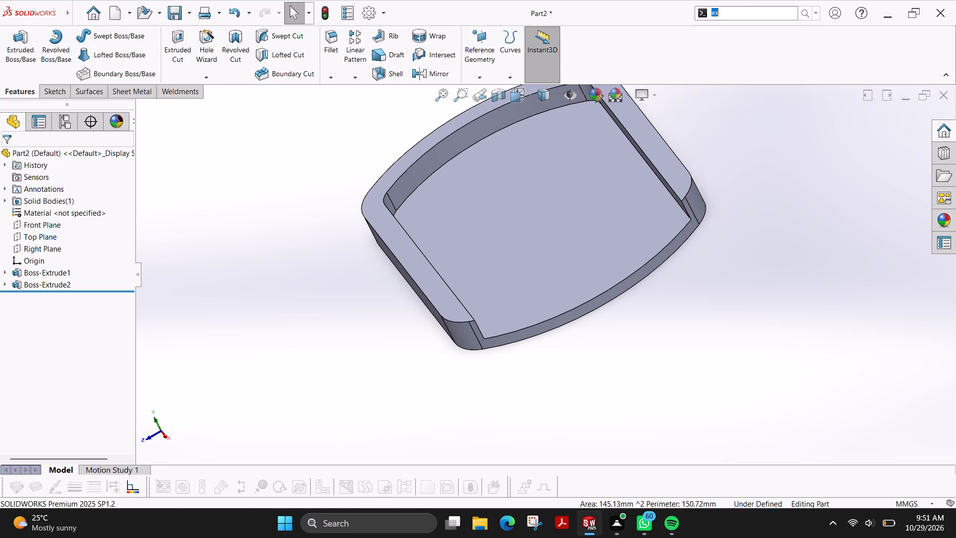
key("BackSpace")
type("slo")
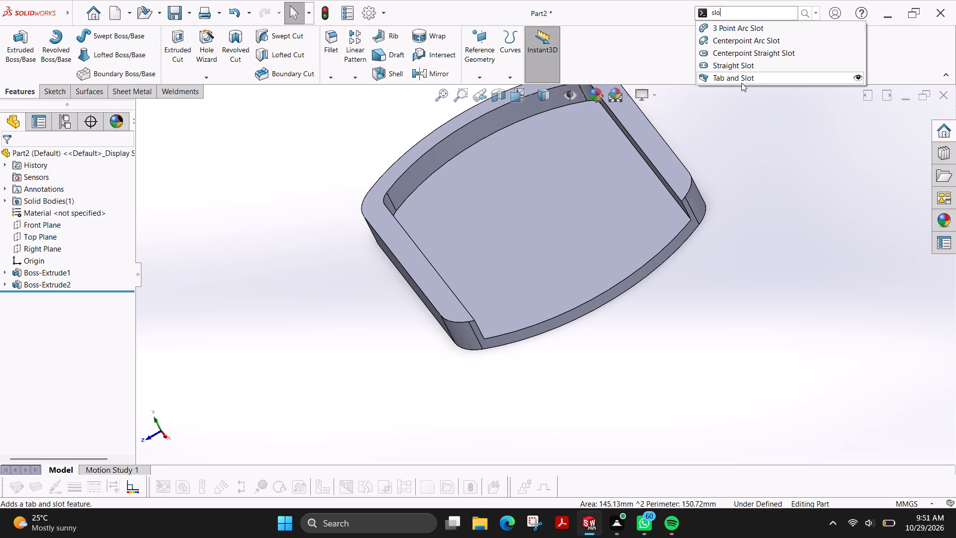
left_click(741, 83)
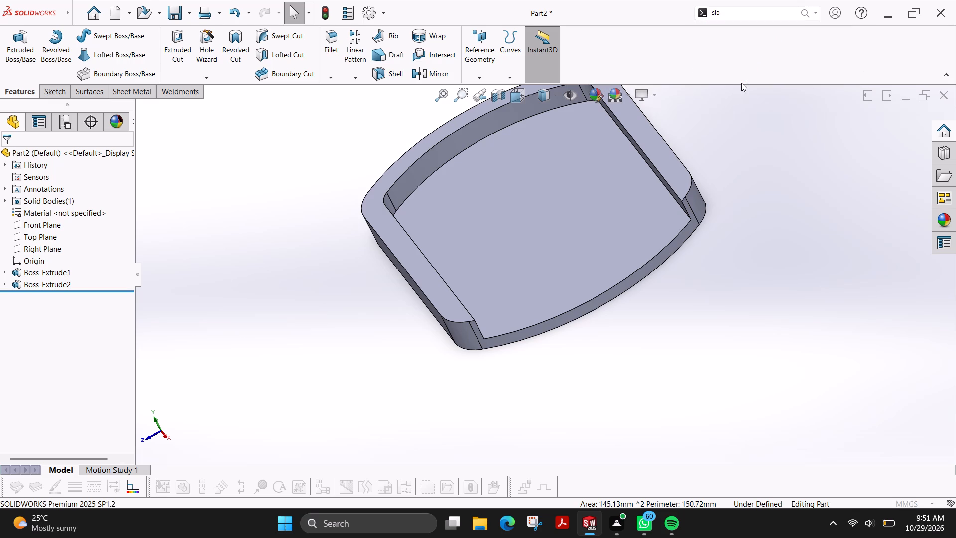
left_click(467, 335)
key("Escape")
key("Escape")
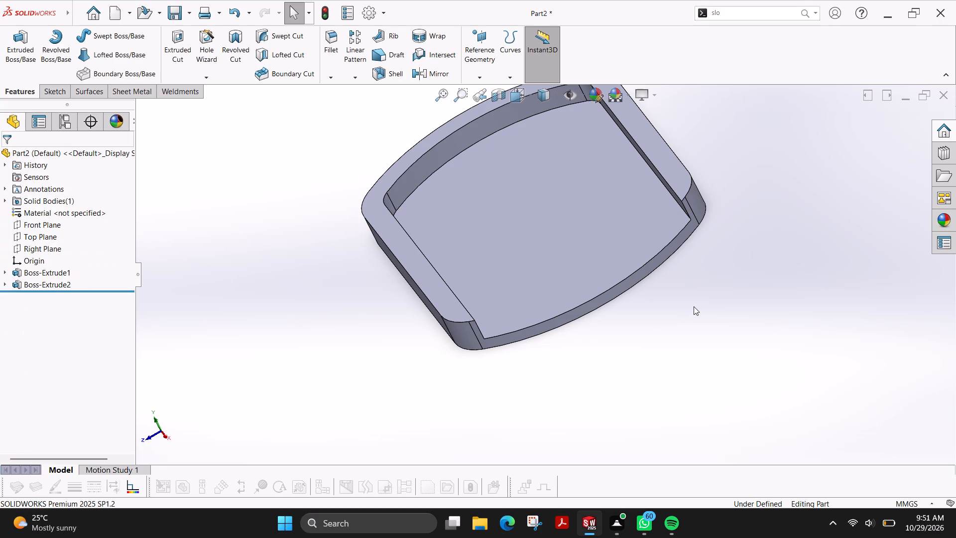
Examine the rimmed plate, looking closely at the rim's open ends and the floor between them.
scroll(473, 291, "down", 2)
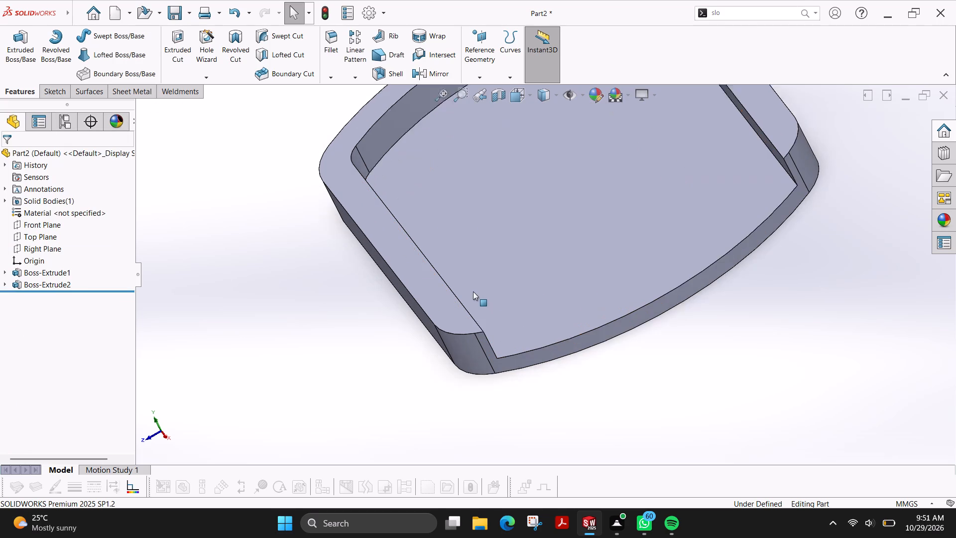
scroll(473, 291, "down", 1)
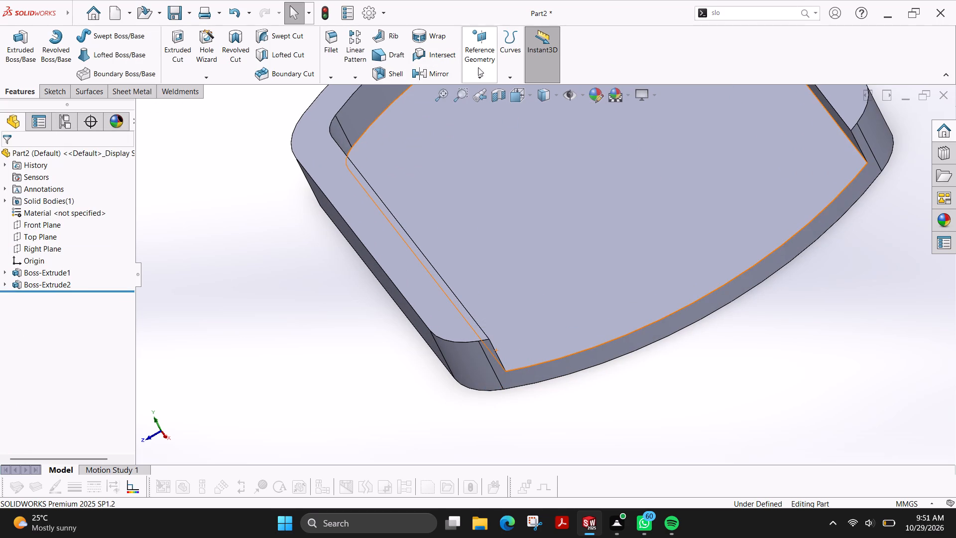
scroll(456, 159, "up", 3)
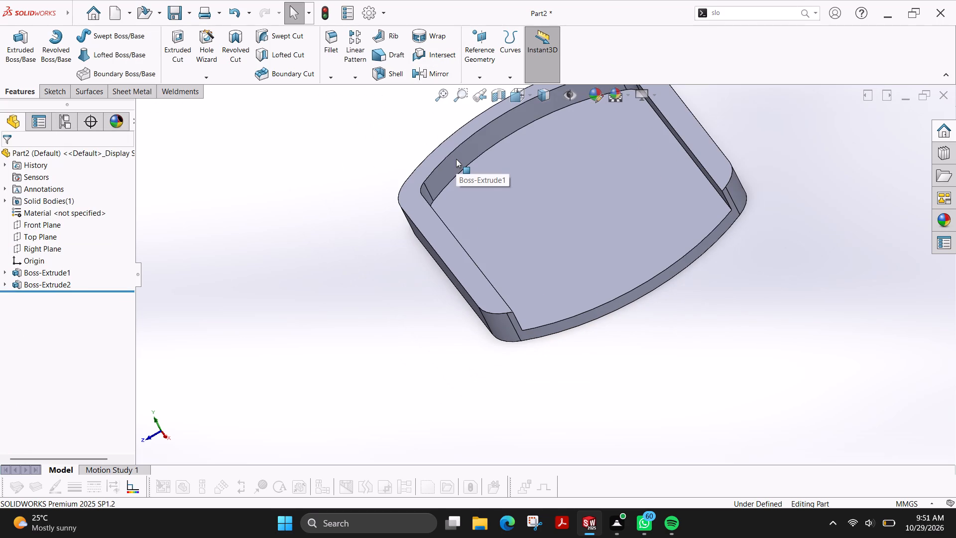
left_click(528, 97)
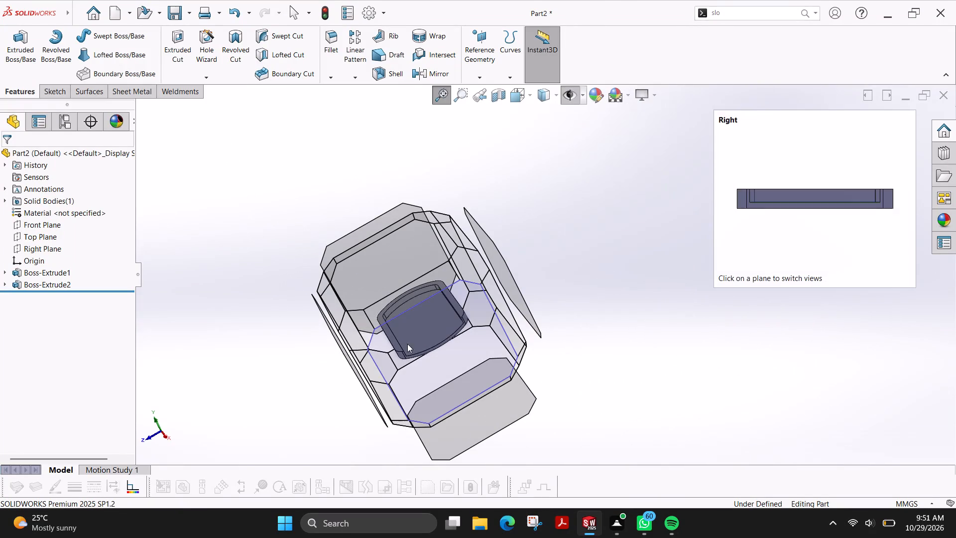
left_click(528, 90)
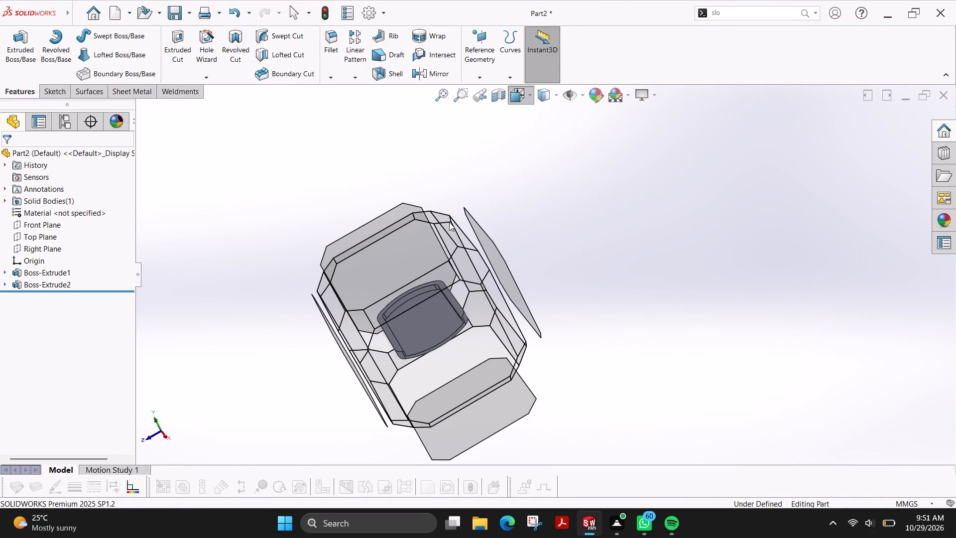
key("Escape")
scroll(572, 233, "down", 1)
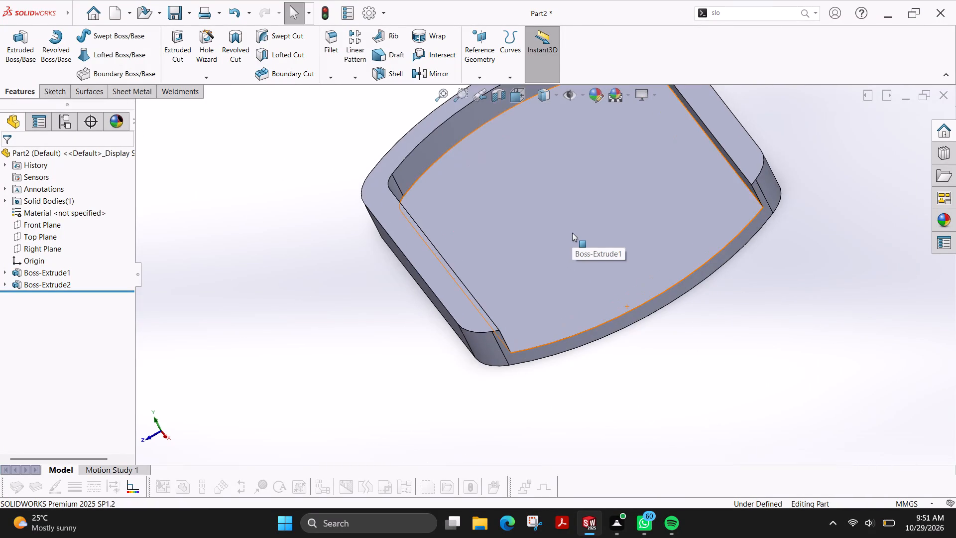
scroll(572, 233, "up", 2)
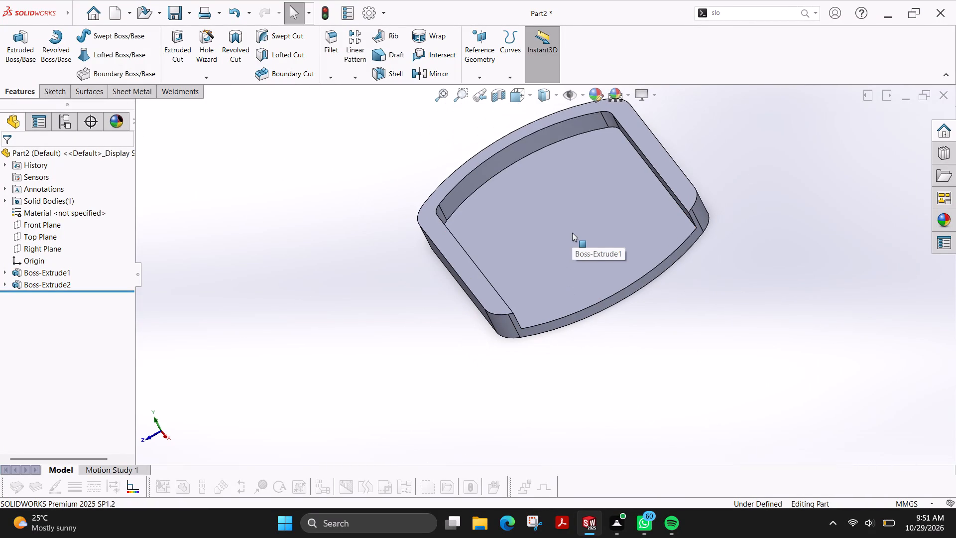
scroll(572, 233, "up", 1)
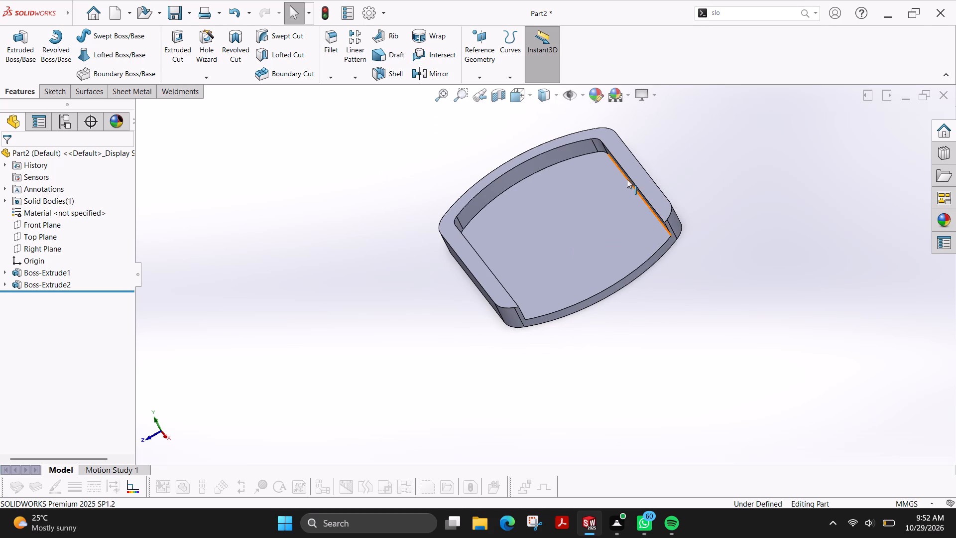
scroll(657, 167, "up", 1)
scroll(657, 167, "down", 1)
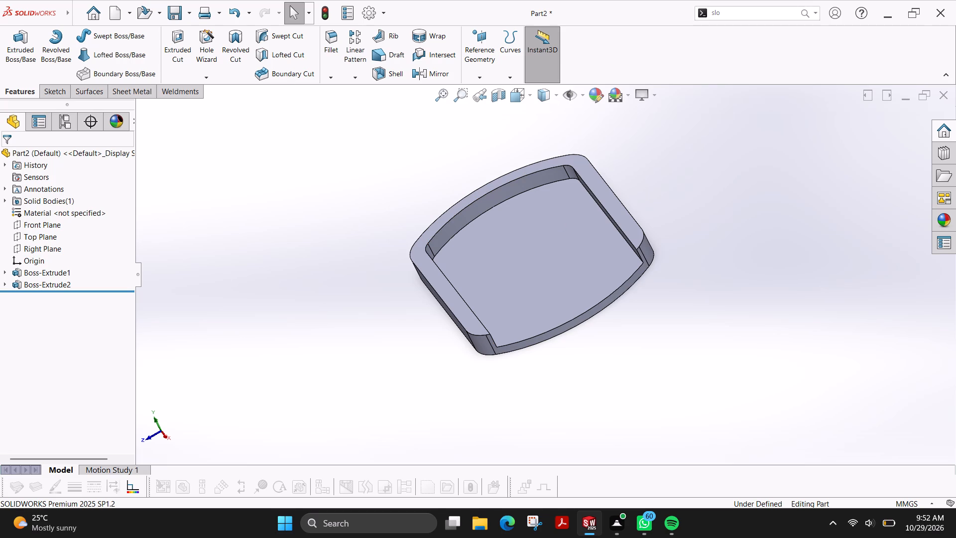
Sketch a corner rectangle 2 mm wide and 3 mm high on the Right Plane, from the rim's top outer corner to the plate's bottom edge.
left_click(40, 253)
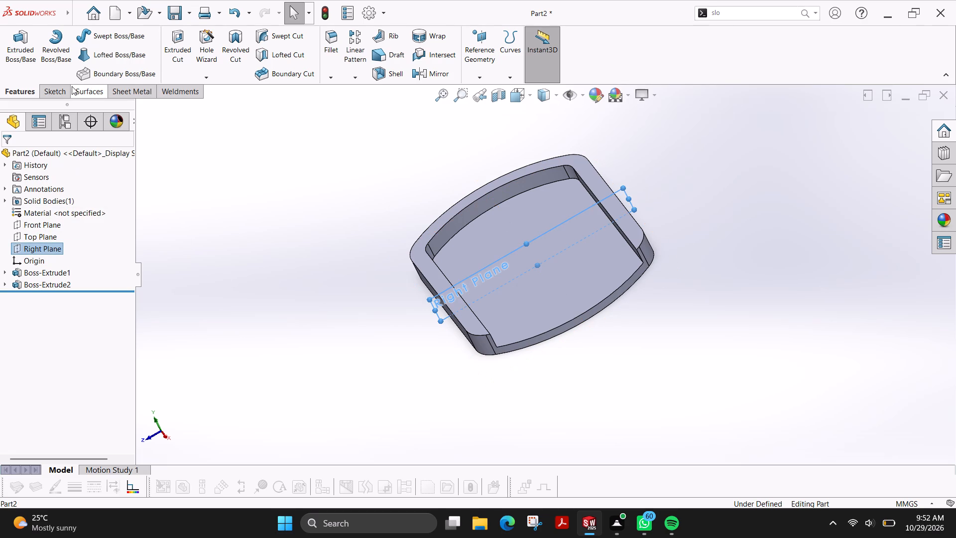
left_click(55, 92)
left_click(20, 46)
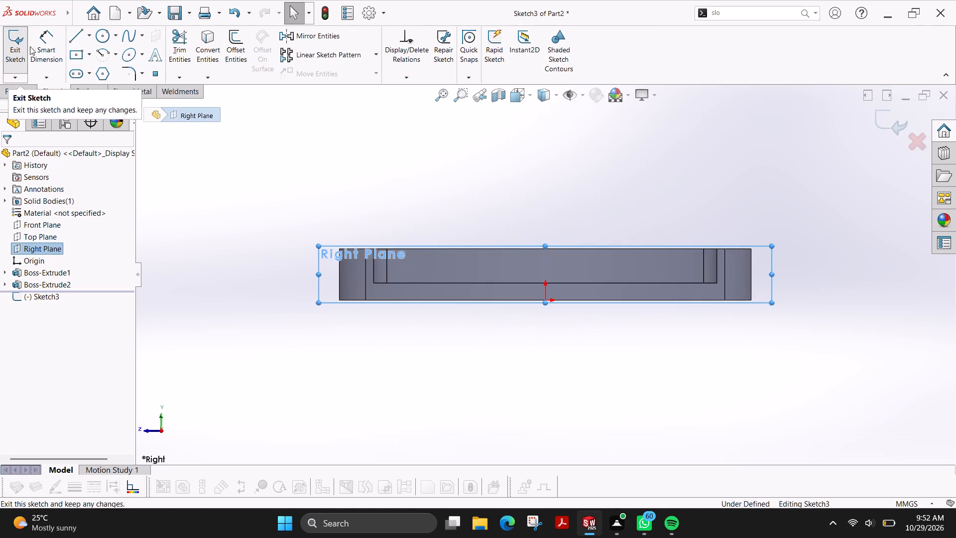
scroll(423, 268, "down", 5)
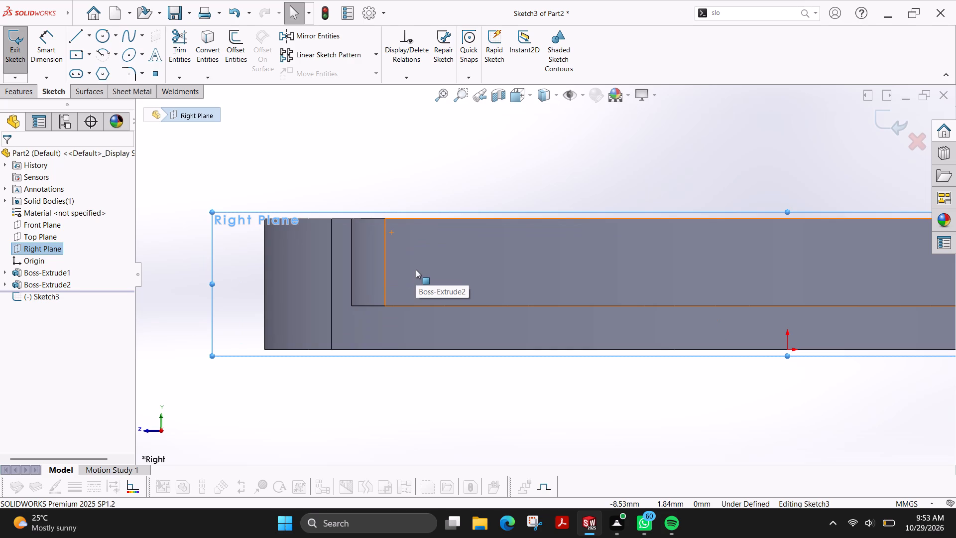
left_click(87, 57)
left_click(100, 71)
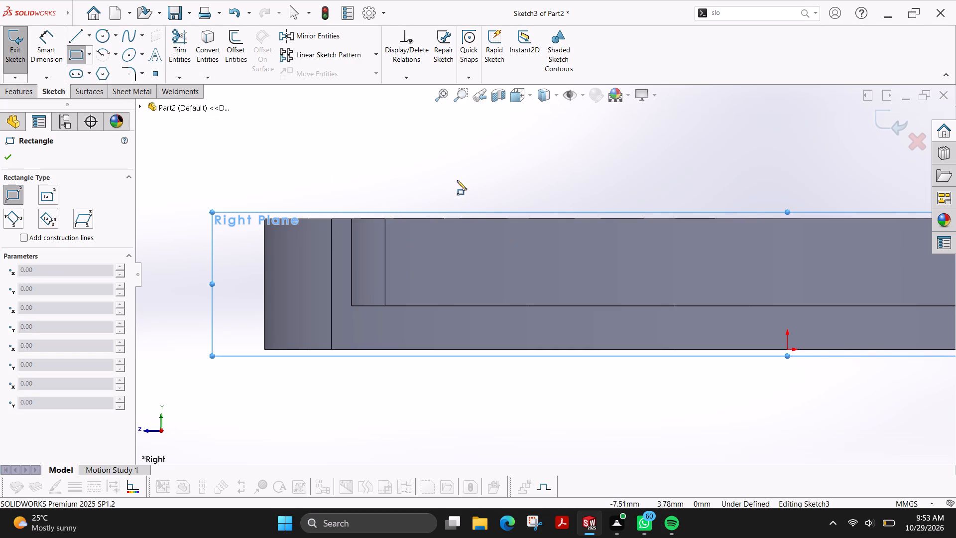
key("Escape")
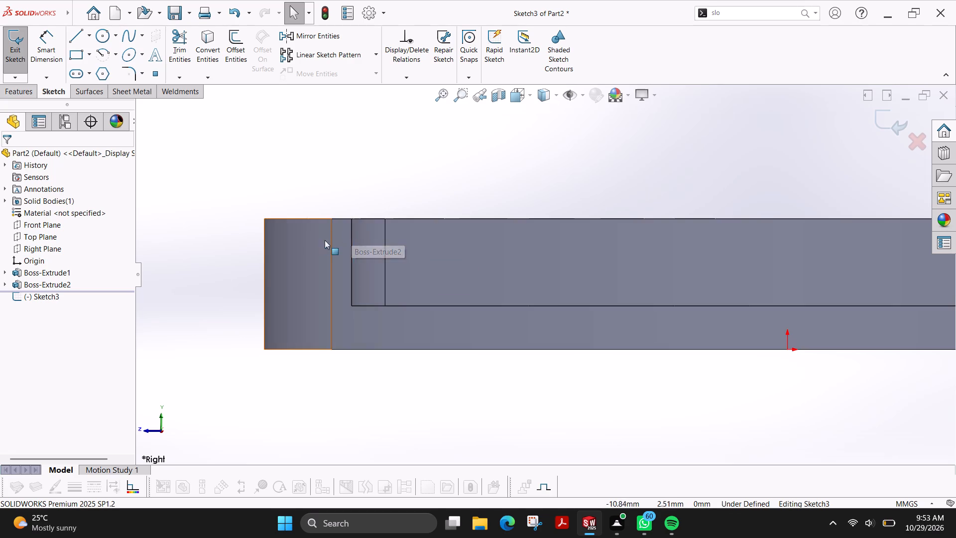
middle_click(422, 172, "ctrl+shift")
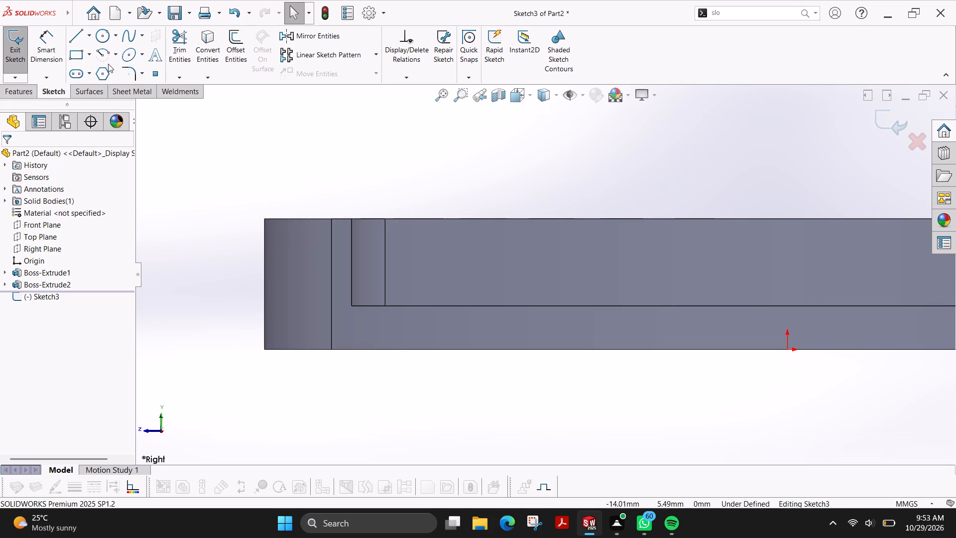
left_click(75, 50)
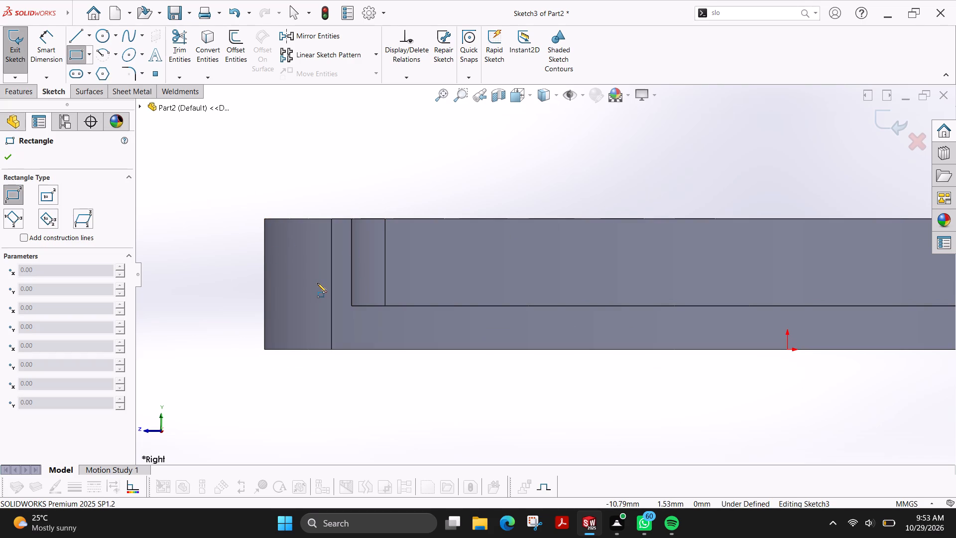
left_click(263, 218)
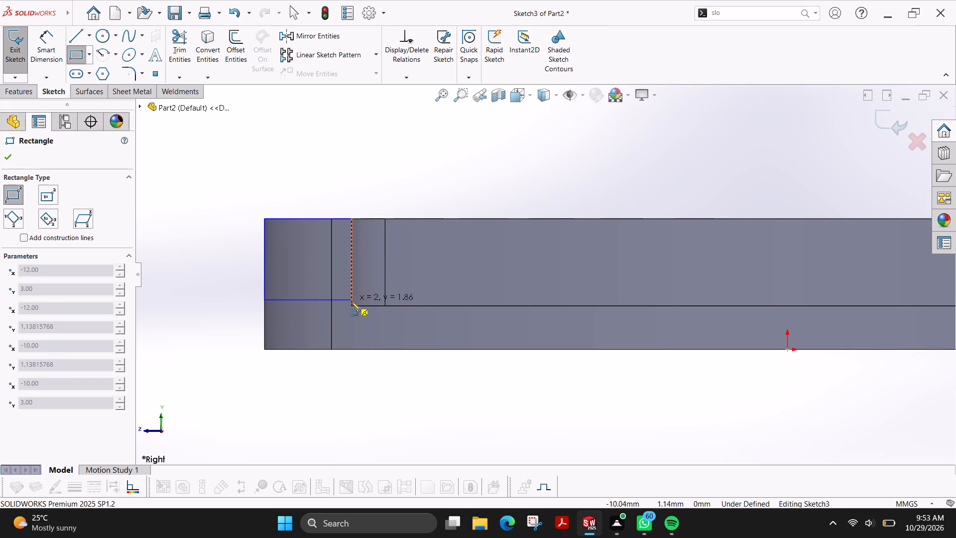
left_click(351, 352)
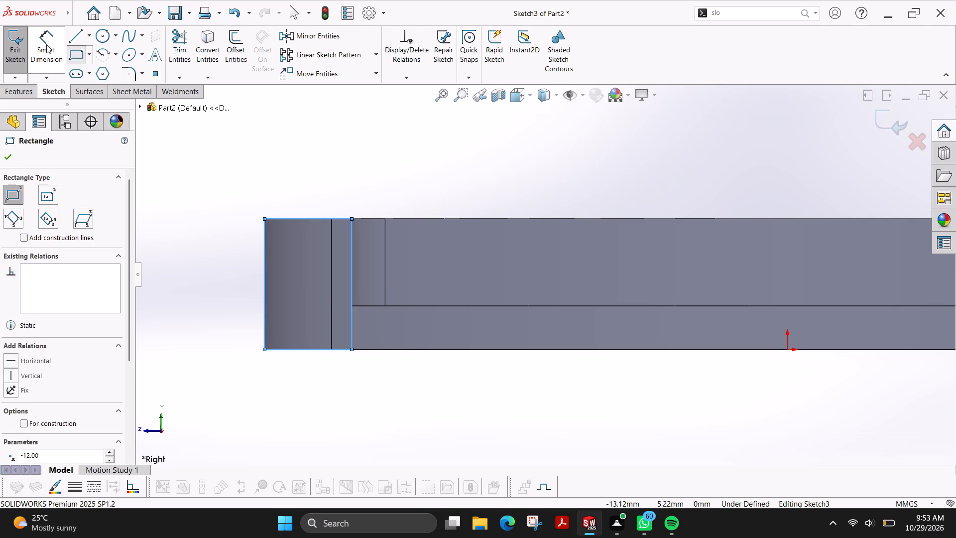
key("Escape")
Check the rectangle's width and height with Smart Dimension, without placing either dimension.
left_click(46, 44)
left_click(299, 219)
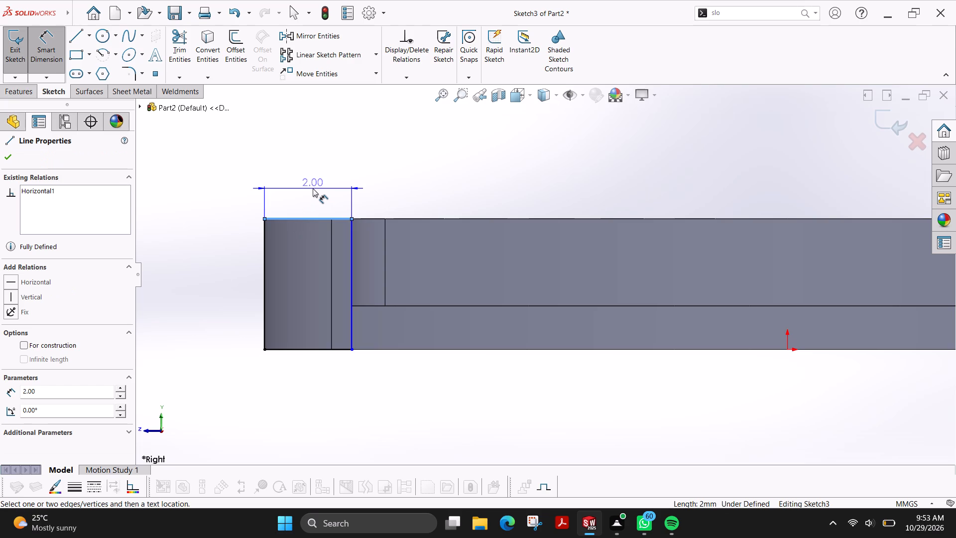
key("Escape")
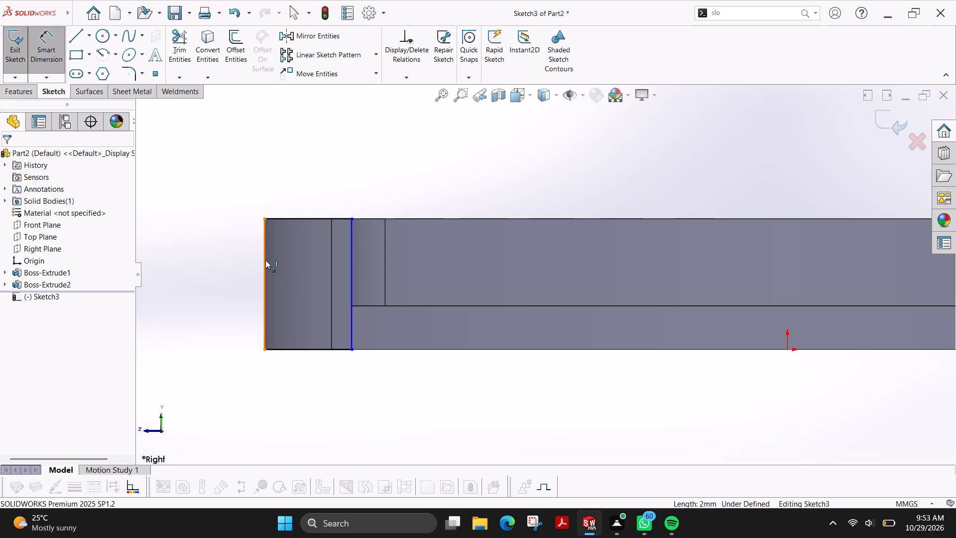
left_click(265, 261)
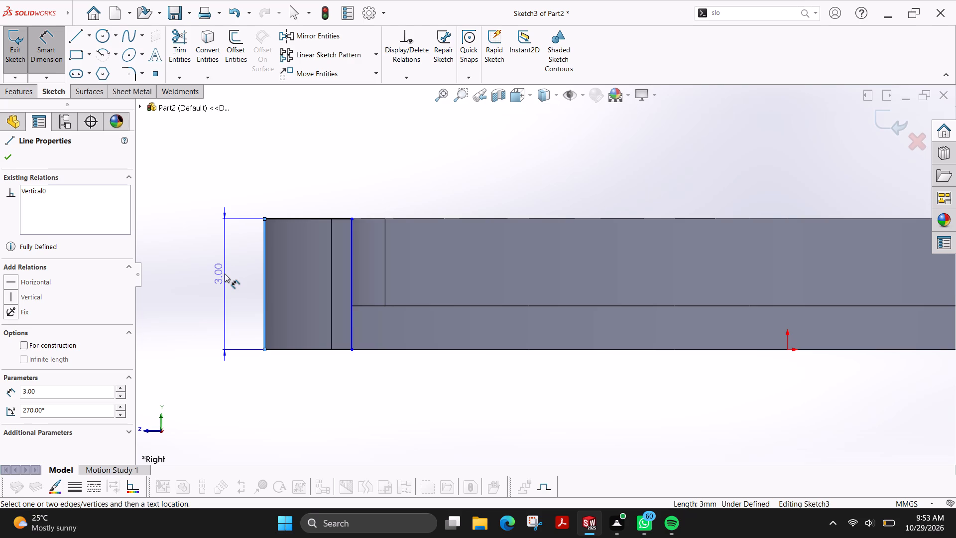
key("Escape")
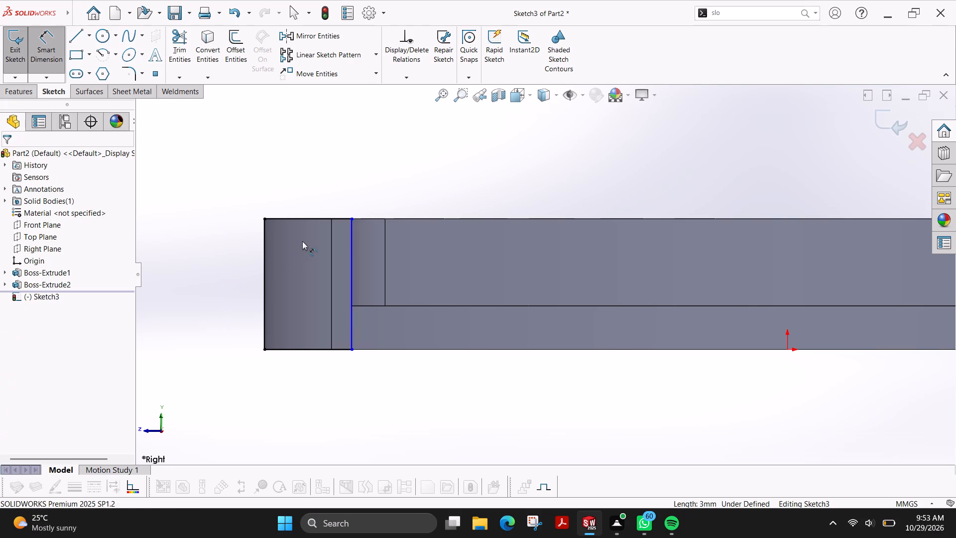
Sketch a corner rectangle about 1.1 mm wide and 1.4 mm high inside the profile, starting on its inner vertical line.
left_click(75, 53)
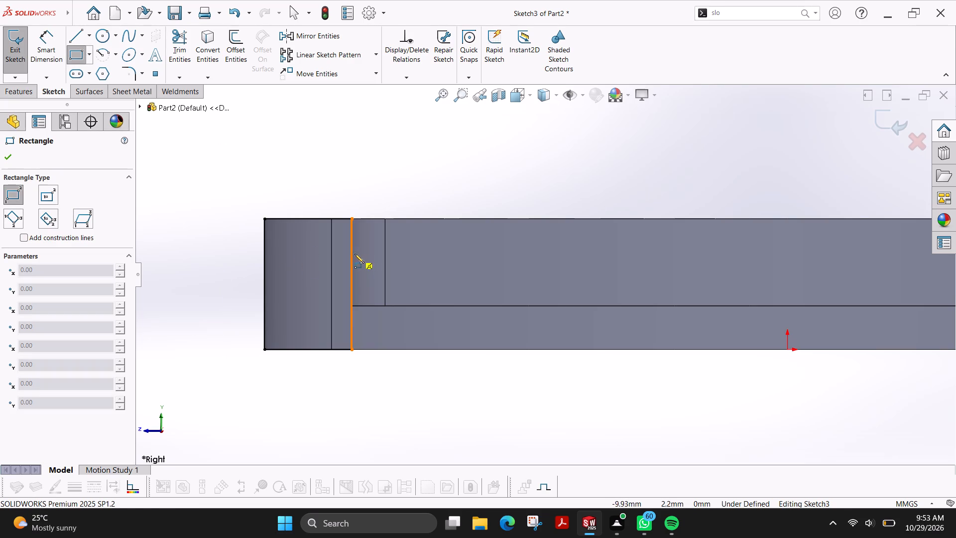
left_click(351, 247)
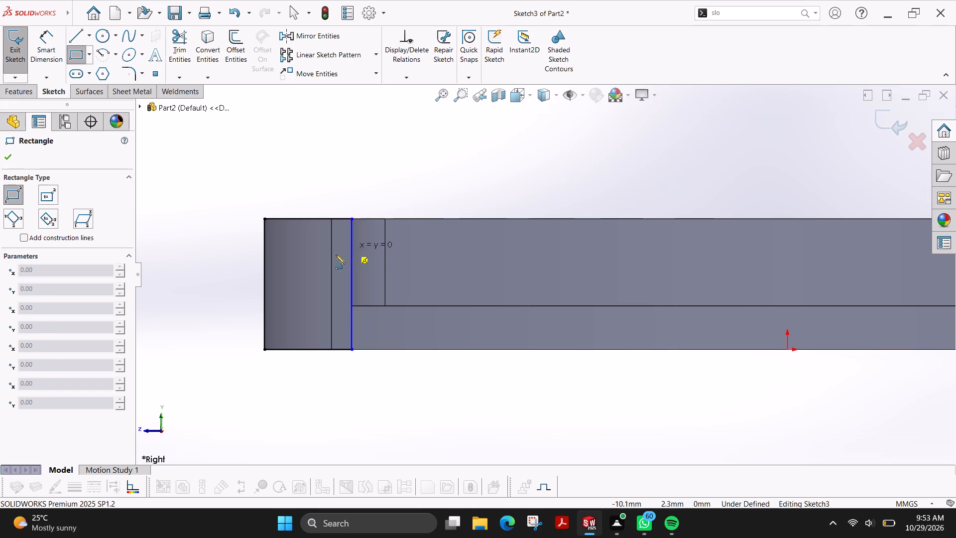
left_click(301, 309)
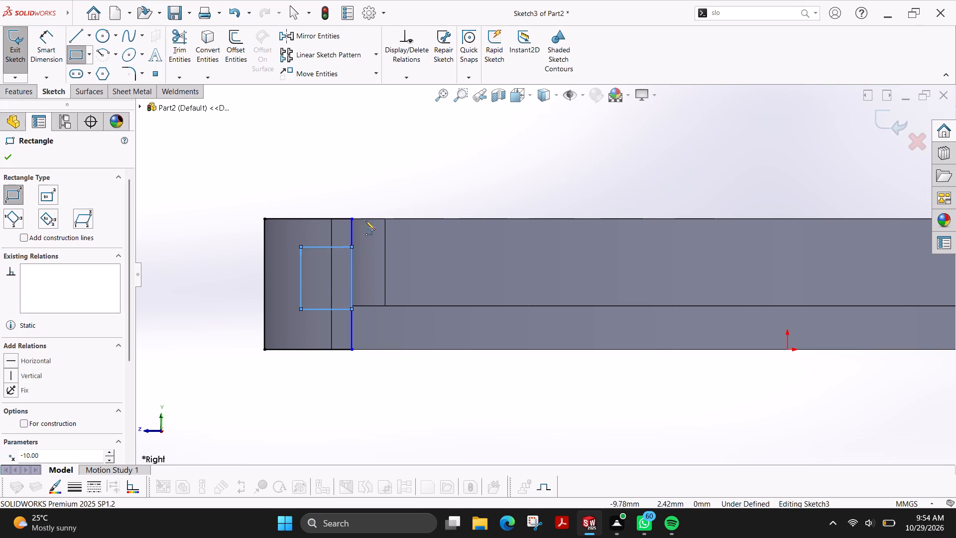
Dimension the small rectangle's outer vertical side 1 mm from the profile's outer vertical line.
left_click(40, 45)
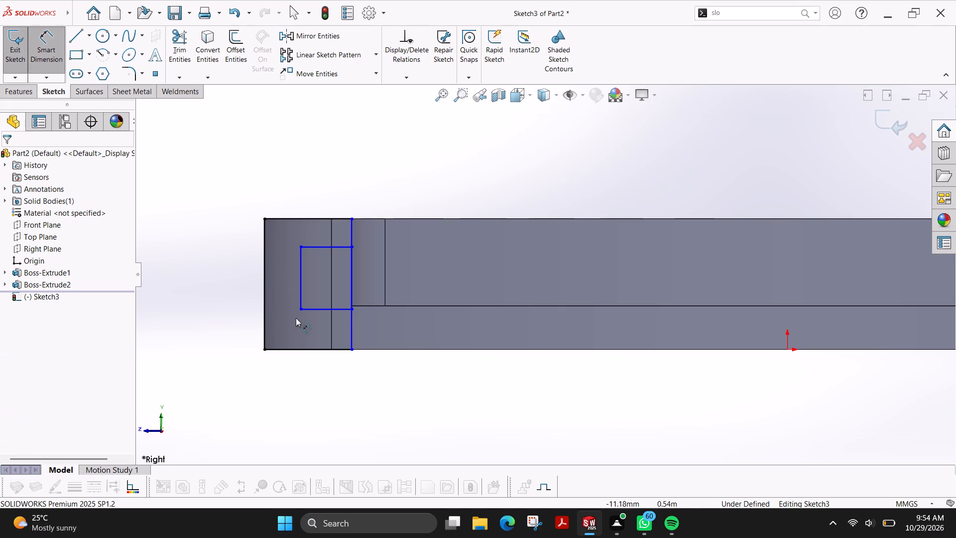
left_click(266, 281)
left_click(299, 279)
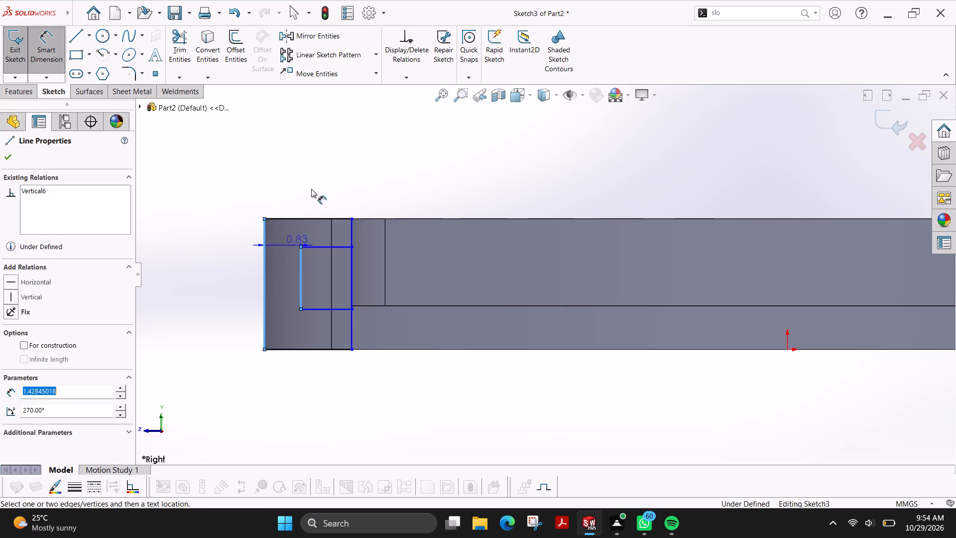
left_click(283, 161)
key("1")
key("Return")
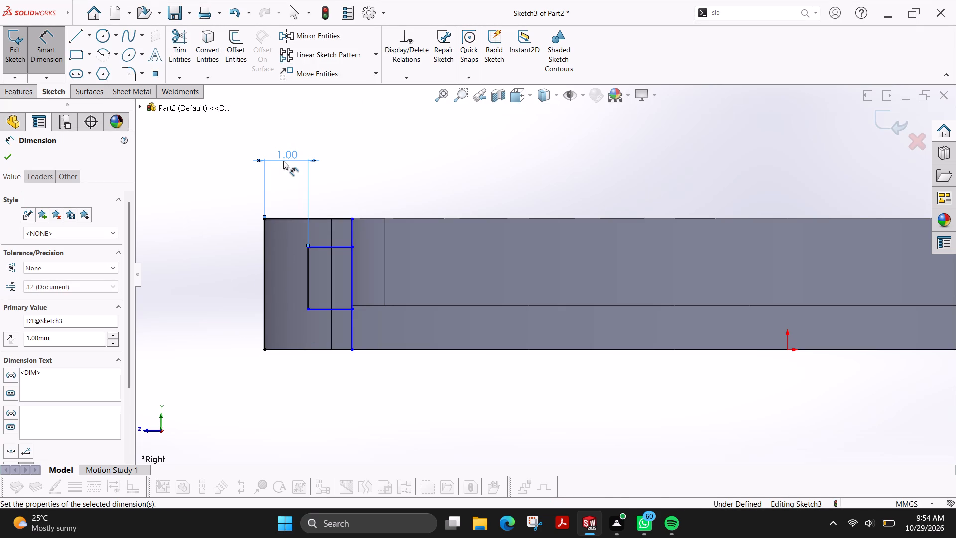
Dimension the small rectangle's upper and lower sides 1 mm and 2 mm below the profile's top line.
left_click(343, 246)
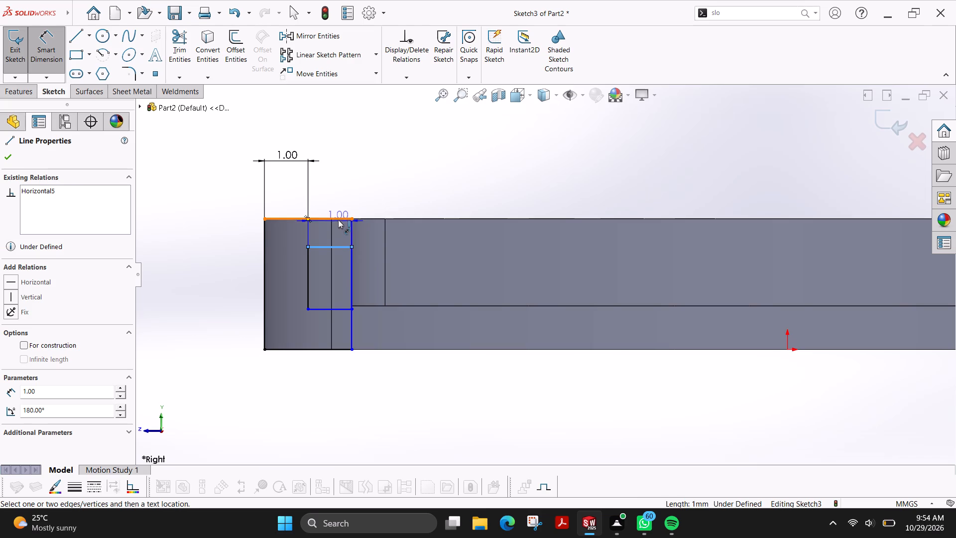
left_click(338, 220)
left_click(393, 169)
key("1")
key("Return")
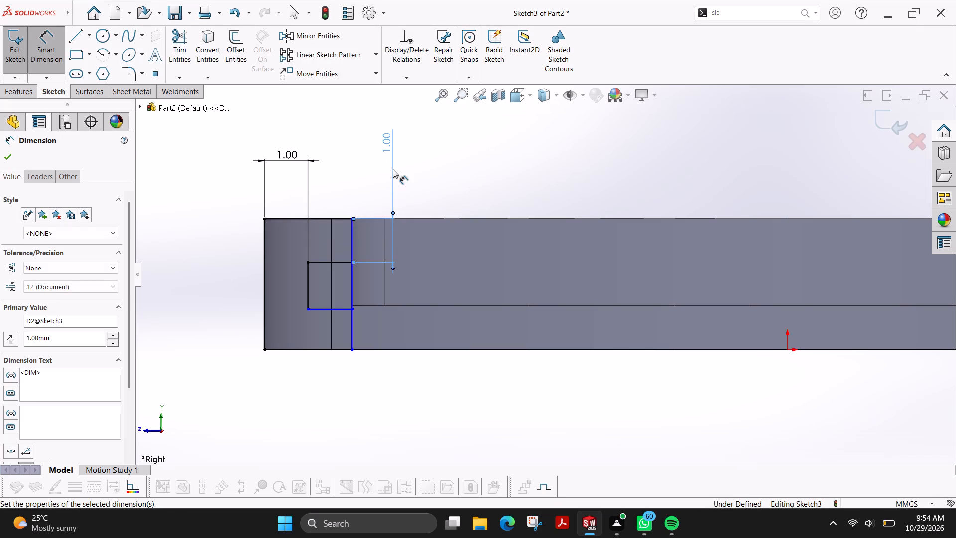
left_click(328, 310)
left_click(333, 217)
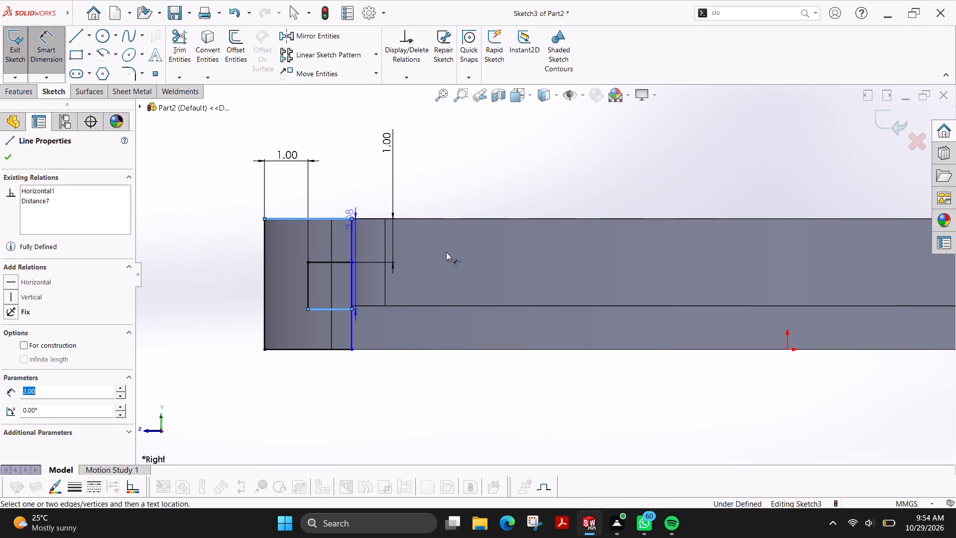
left_click(449, 267)
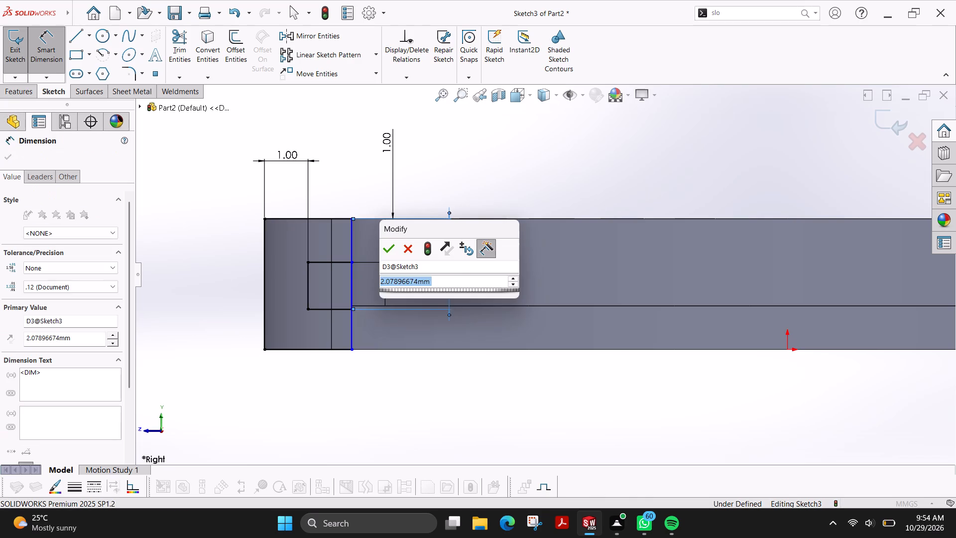
key("2")
key("Return")
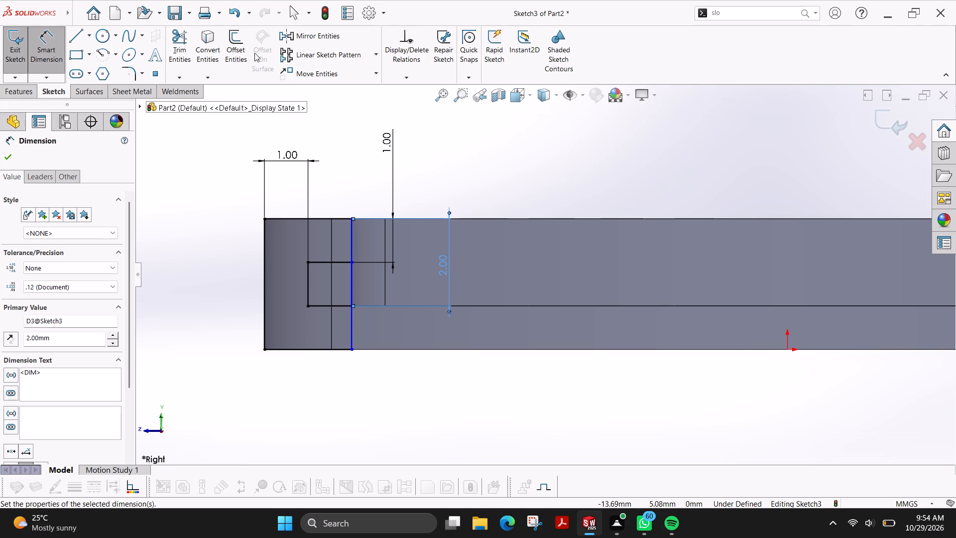
Trim away the large rectangle's outline around the small square, keeping the square closed.
left_click(182, 39)
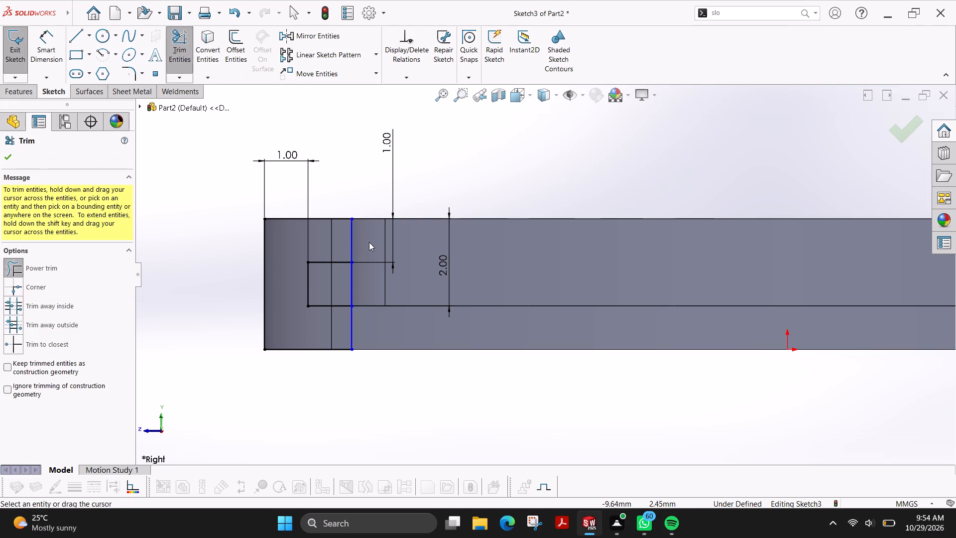
left_click_drag(372, 238, 330, 210)
left_click_drag(296, 226, 263, 300)
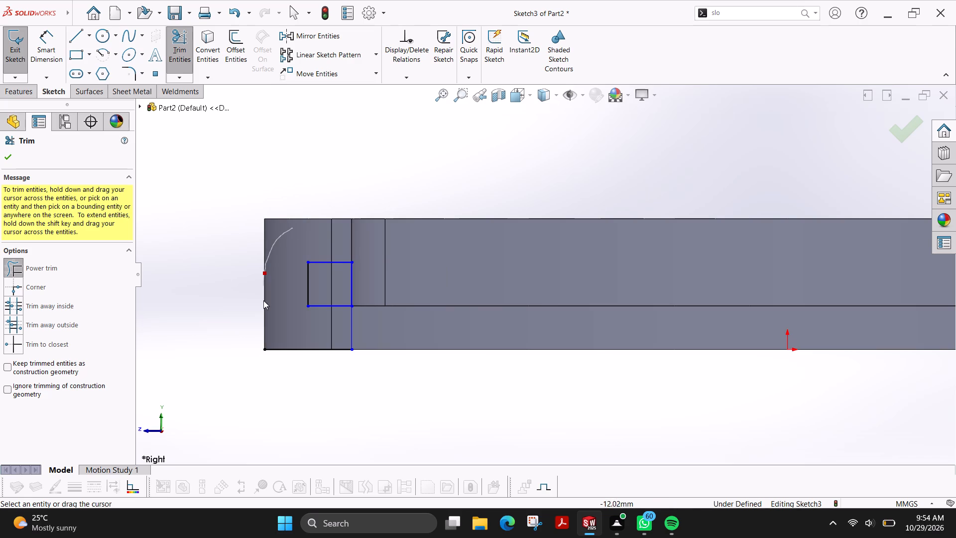
left_click_drag(263, 300, 373, 331)
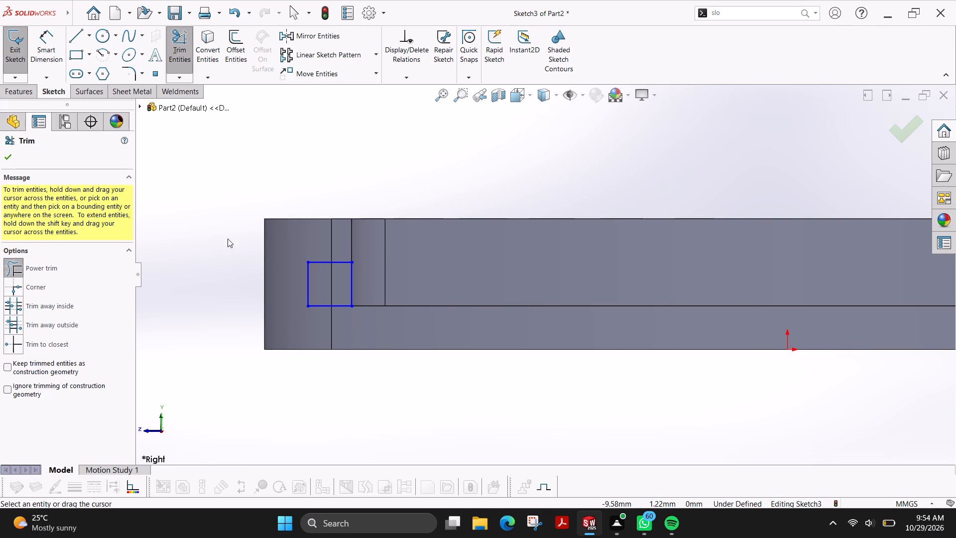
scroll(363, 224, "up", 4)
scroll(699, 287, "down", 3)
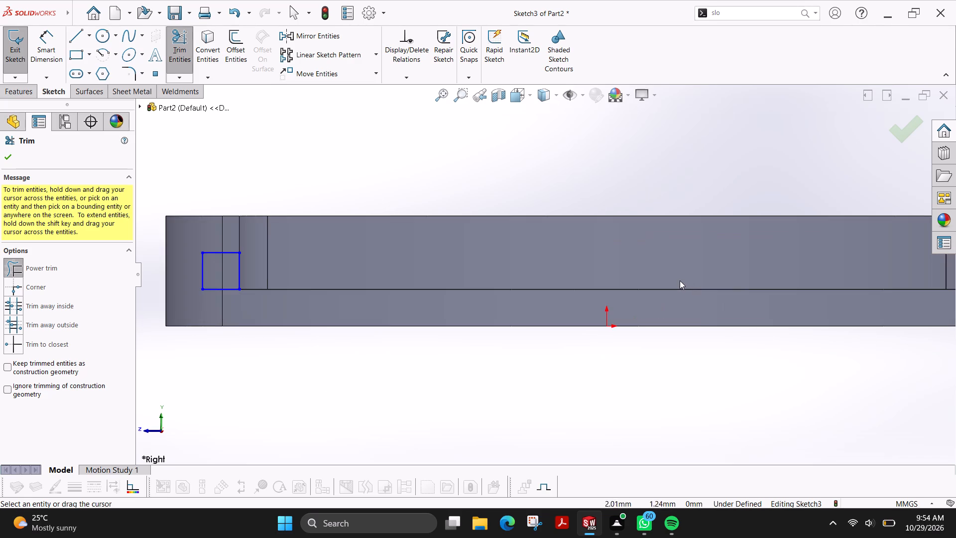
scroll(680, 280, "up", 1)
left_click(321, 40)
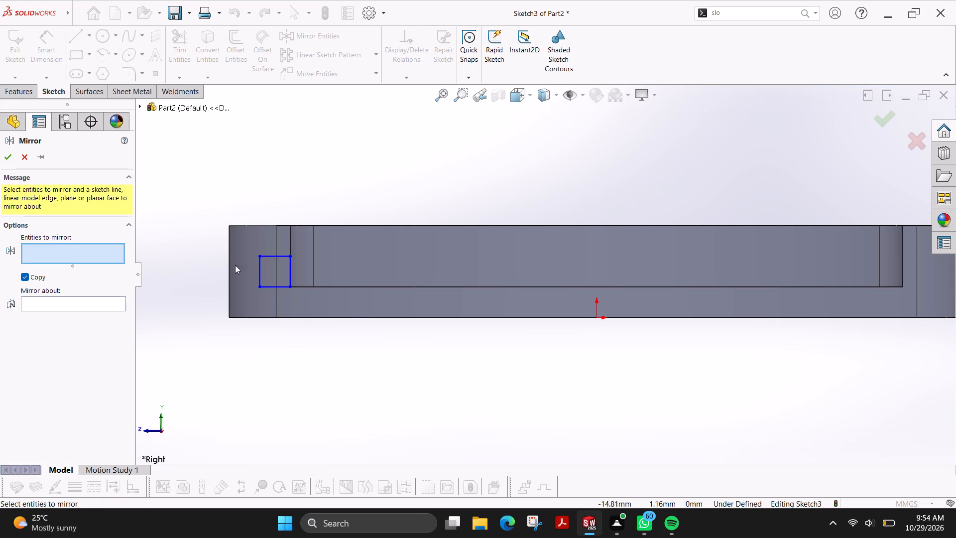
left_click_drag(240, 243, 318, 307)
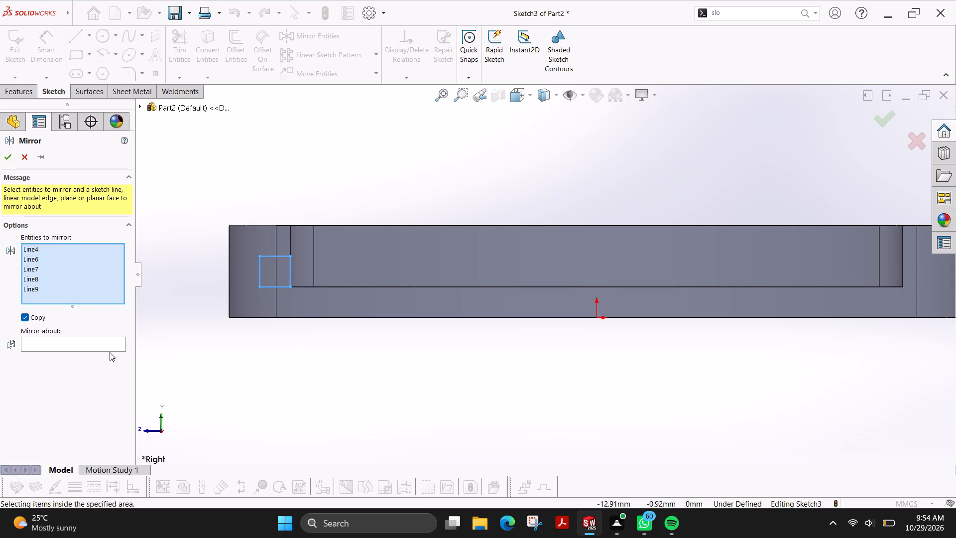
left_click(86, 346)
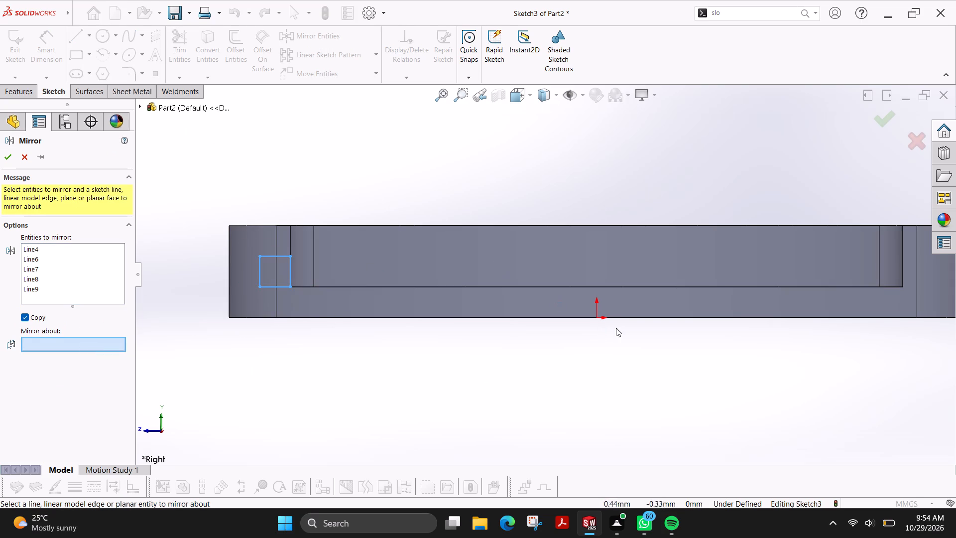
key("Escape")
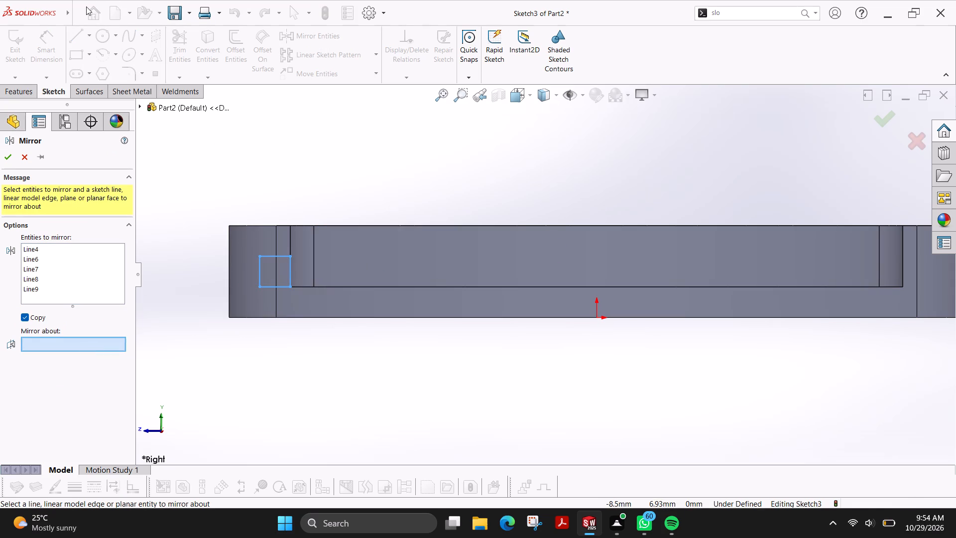
Sketch a vertical line about 4.8 mm long upward from the origin as a mirror axis.
left_click(70, 41)
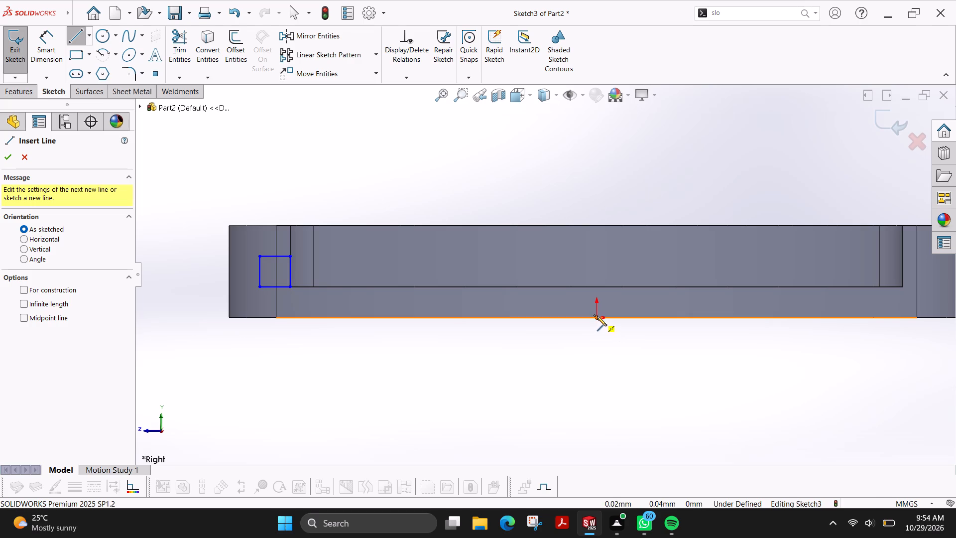
left_click(597, 316)
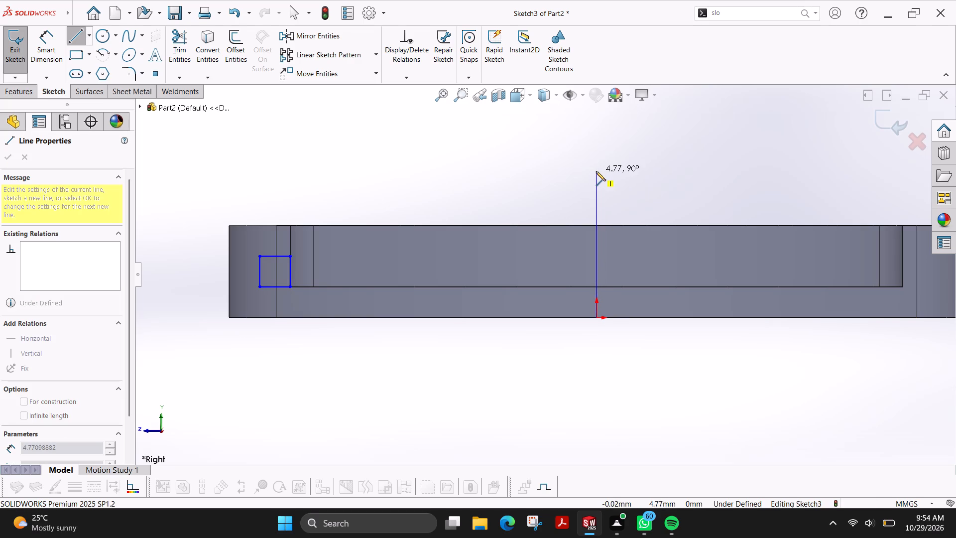
left_click(596, 171)
key("Escape")
Mirror the small square's lines about the vertical line through the origin, keeping the original.
left_click(343, 36)
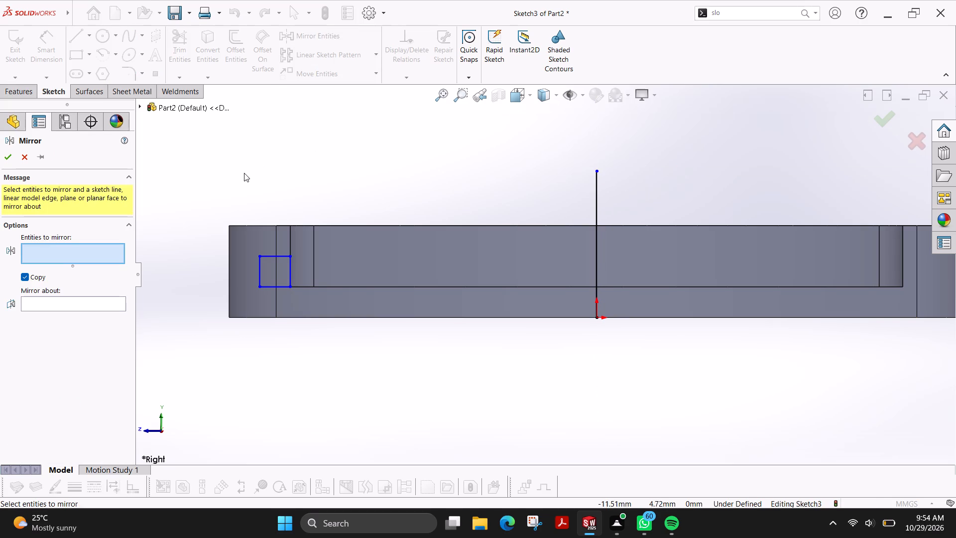
left_click_drag(217, 191, 330, 334)
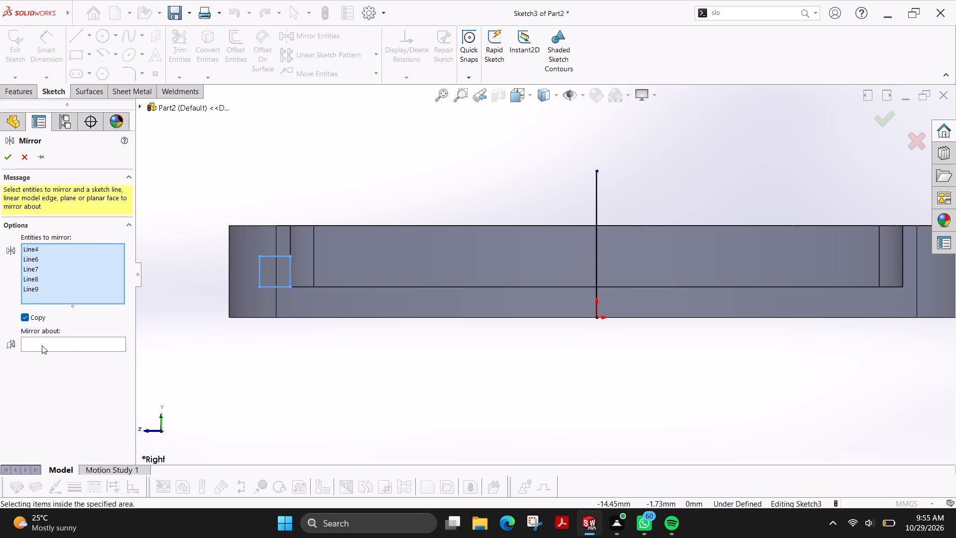
left_click(42, 345)
left_click(595, 195)
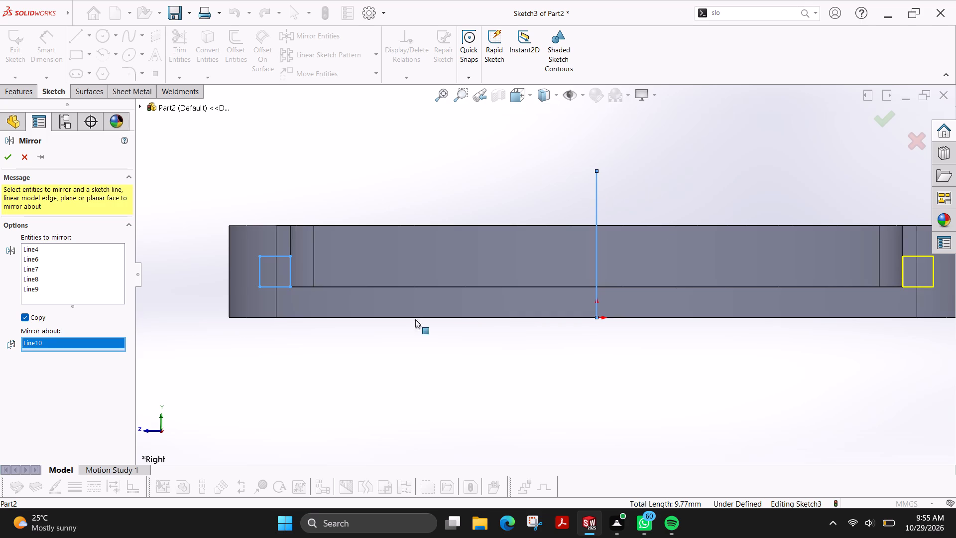
left_click(8, 157)
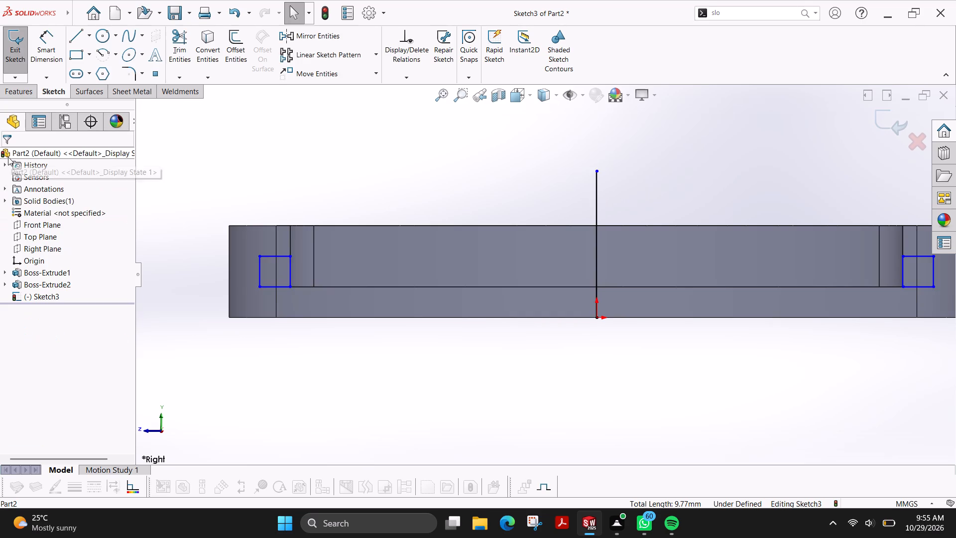
Delete the vertical line used as the mirror axis.
left_click(597, 197)
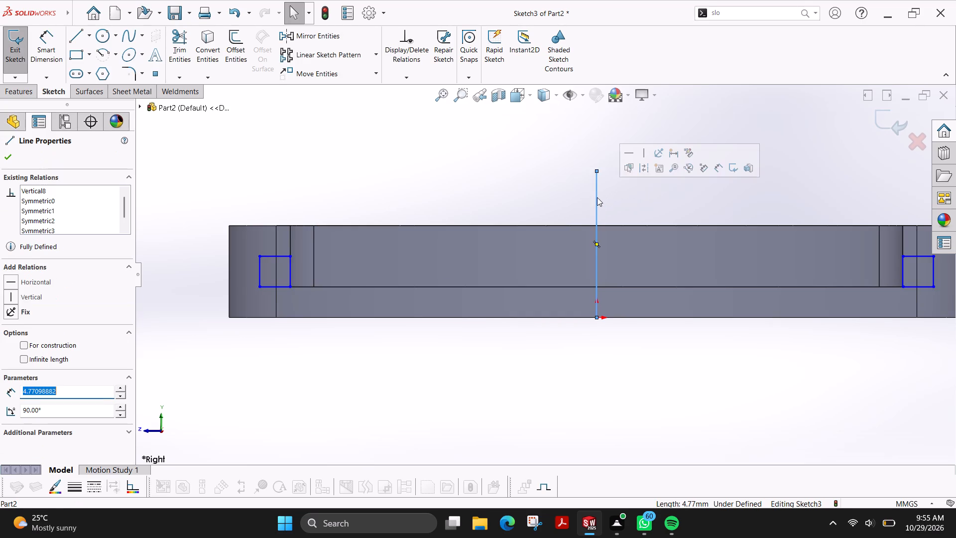
key("Delete")
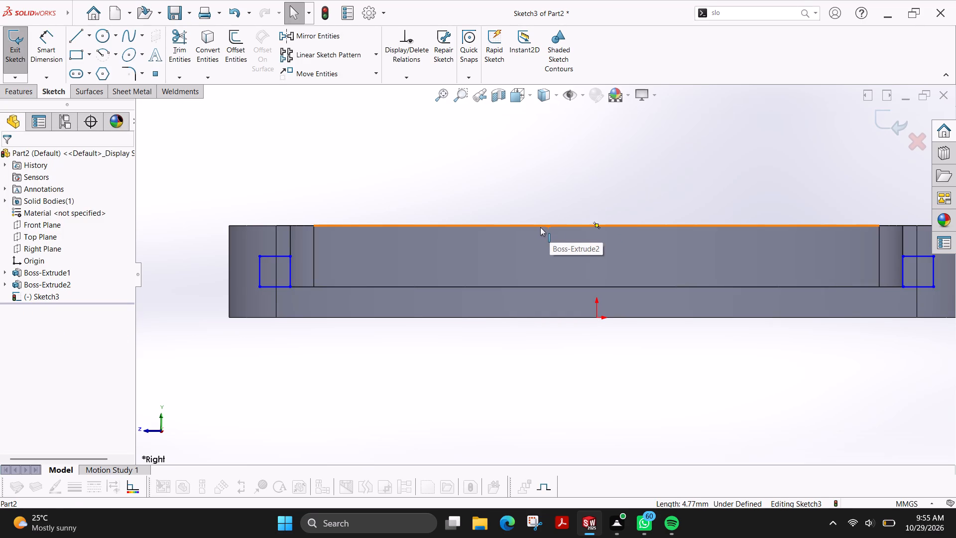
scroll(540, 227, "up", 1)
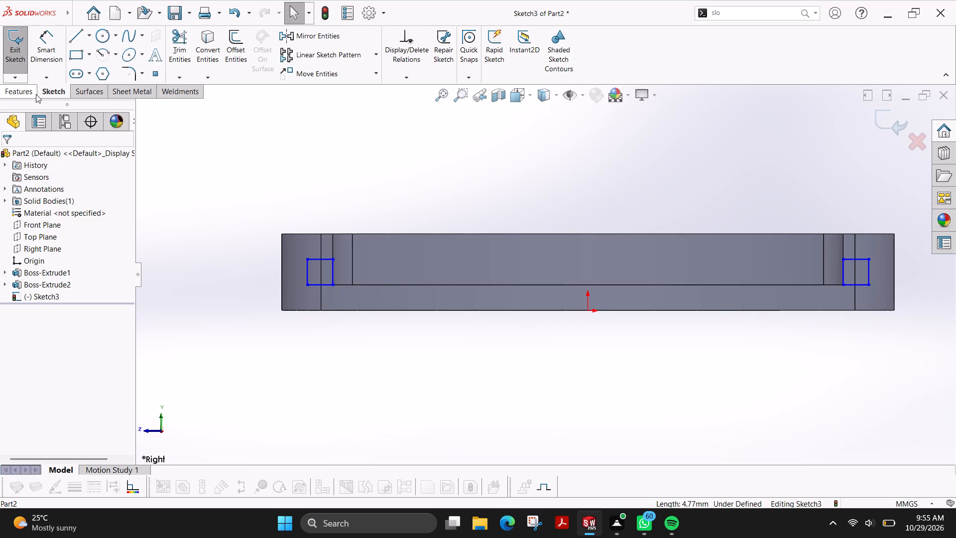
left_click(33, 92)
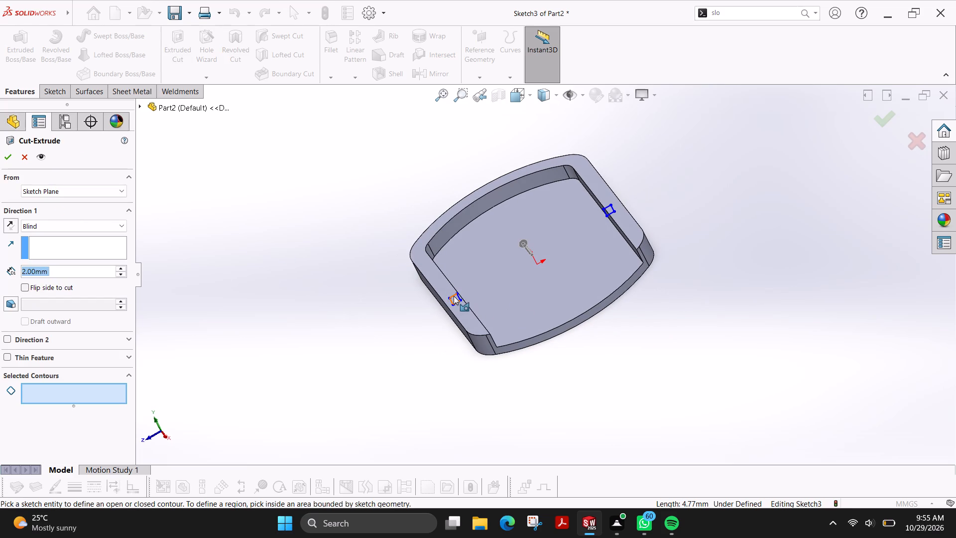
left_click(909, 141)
Exit the sketch, keeping the two squares.
left_click(890, 118)
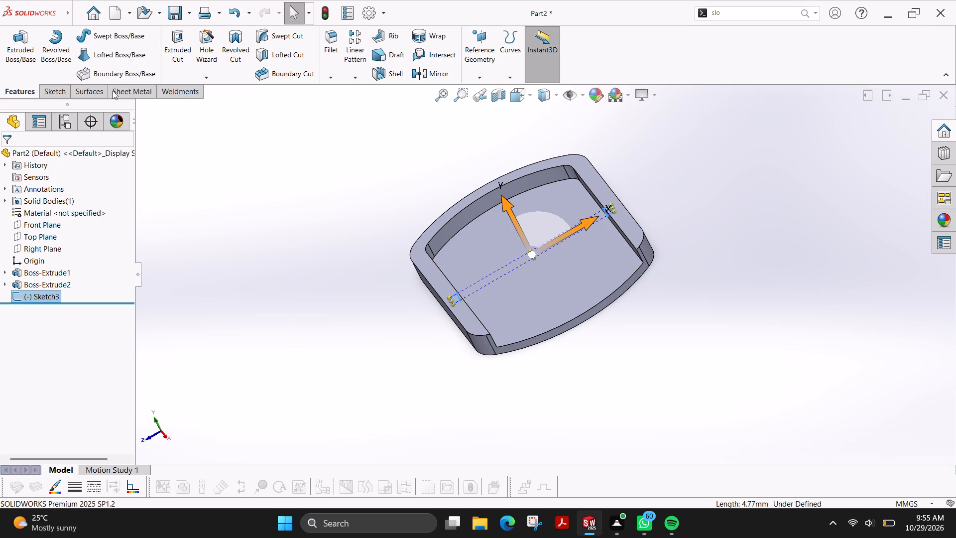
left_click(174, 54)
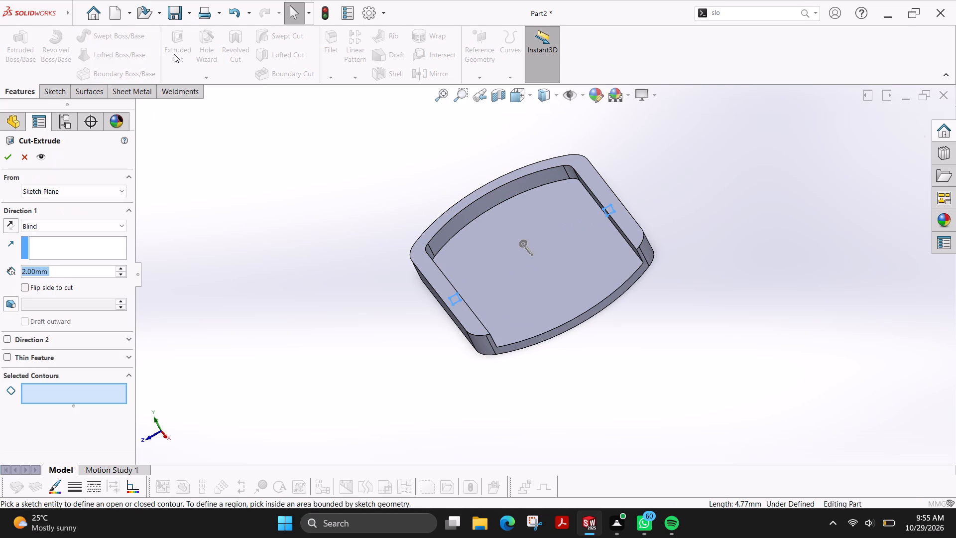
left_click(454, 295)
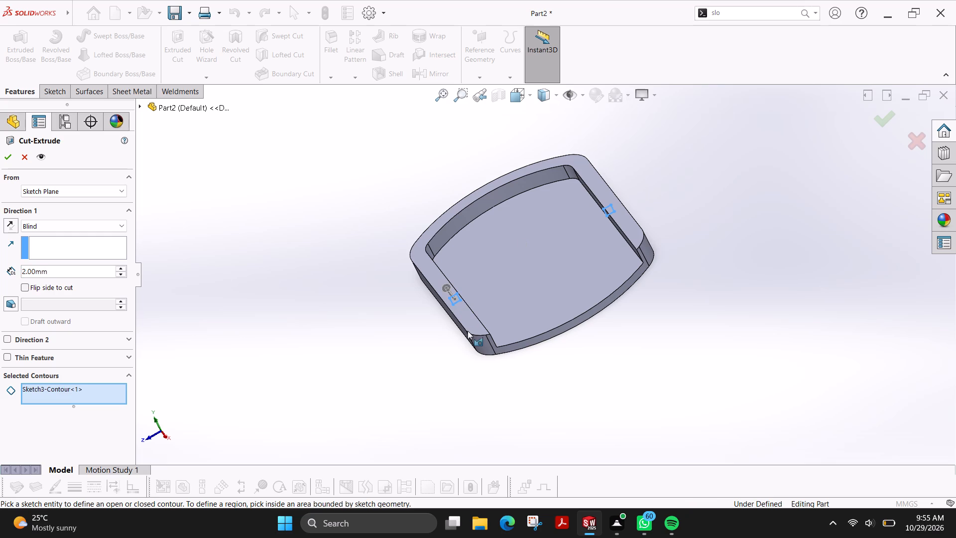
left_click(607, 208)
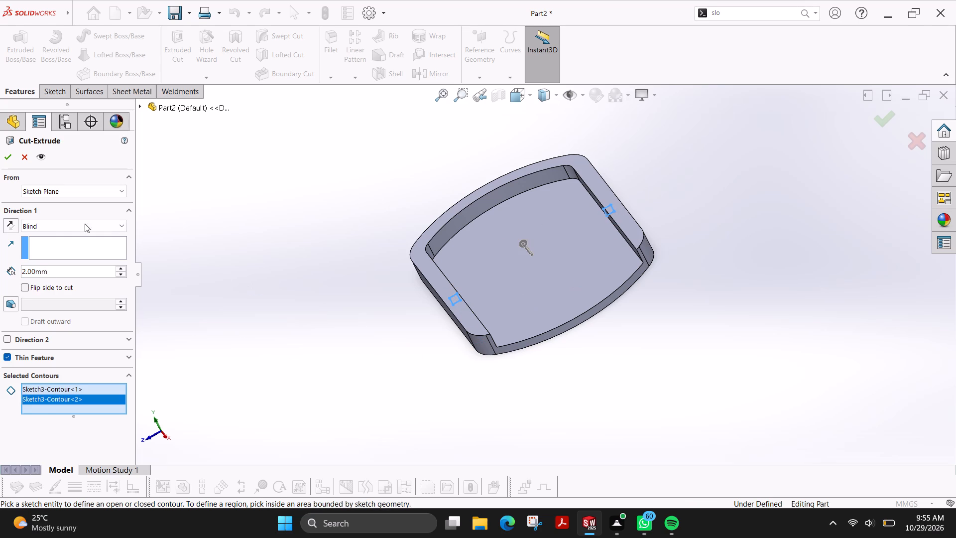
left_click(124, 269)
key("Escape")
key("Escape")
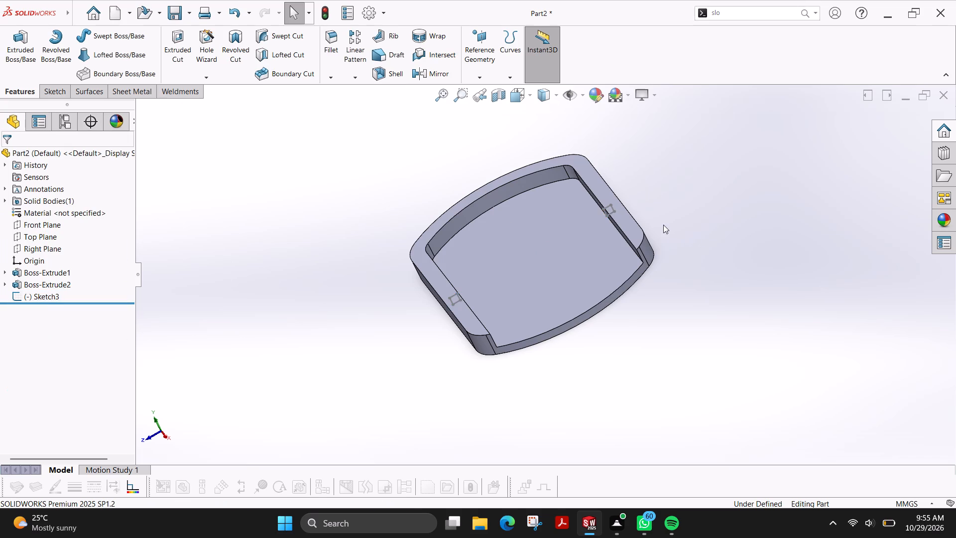
Reopen the sketch of the two small squares, examine both profiles against the rim, and exit it.
scroll(660, 225, "down", 3)
left_click(549, 202)
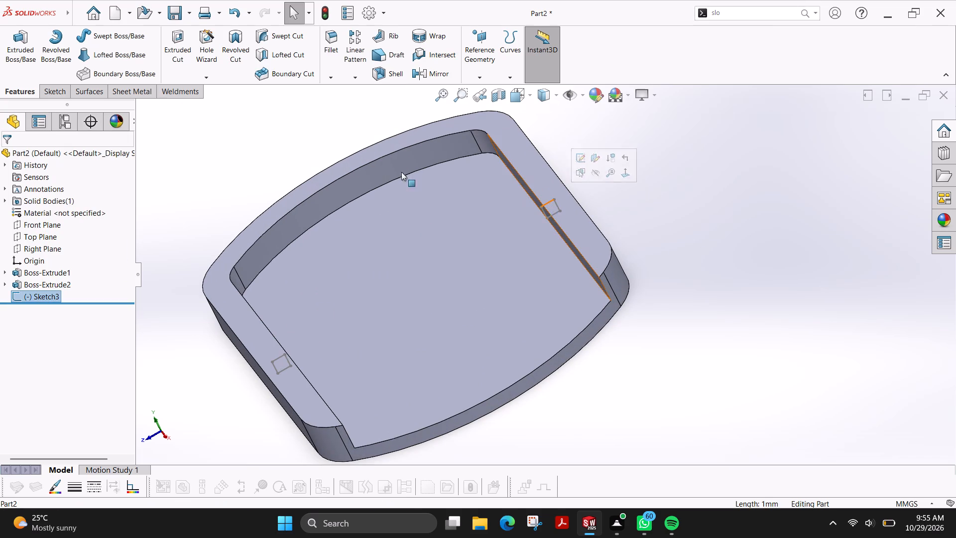
left_click(53, 90)
left_click(15, 49)
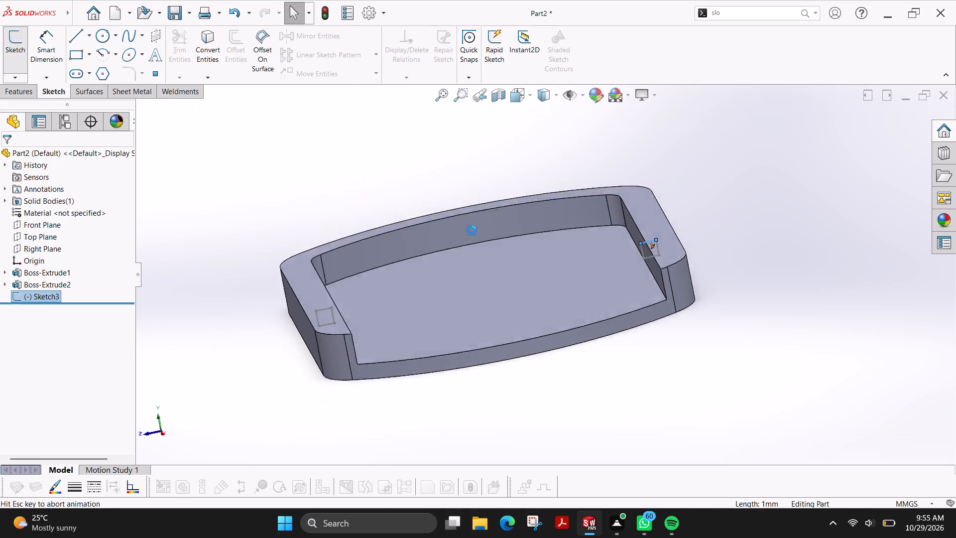
scroll(438, 273, "down", 4)
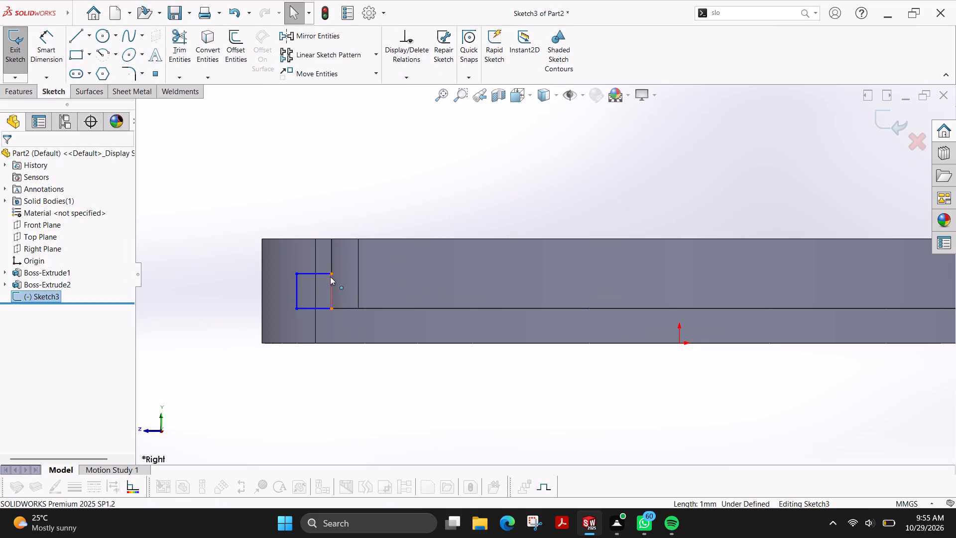
scroll(359, 275, "down", 4)
scroll(360, 275, "up", 5)
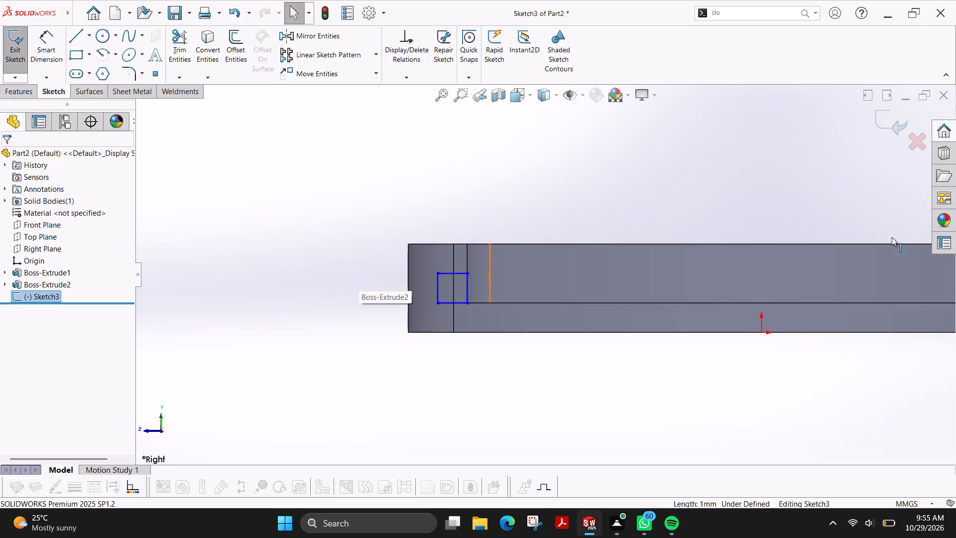
scroll(892, 237, "up", 4)
scroll(814, 263, "down", 3)
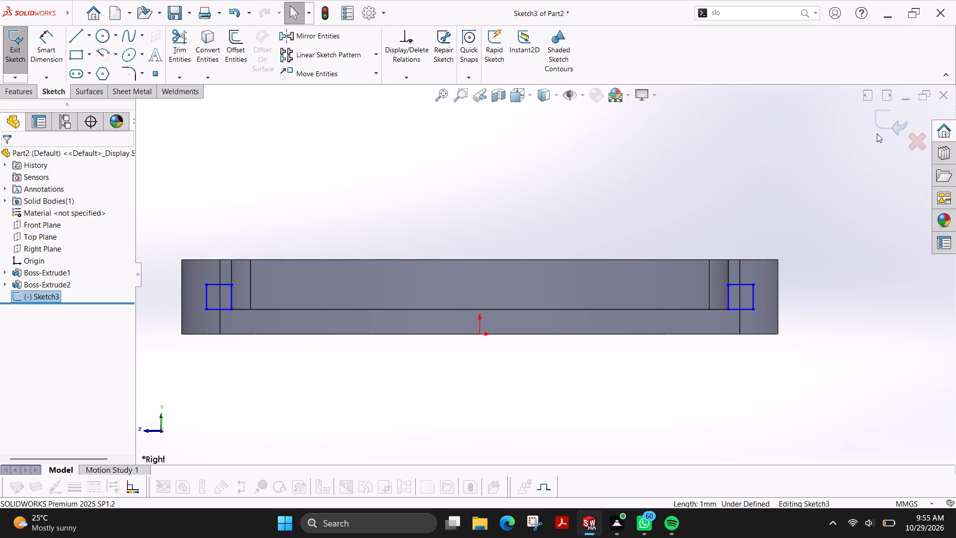
key("Escape")
left_click(885, 127)
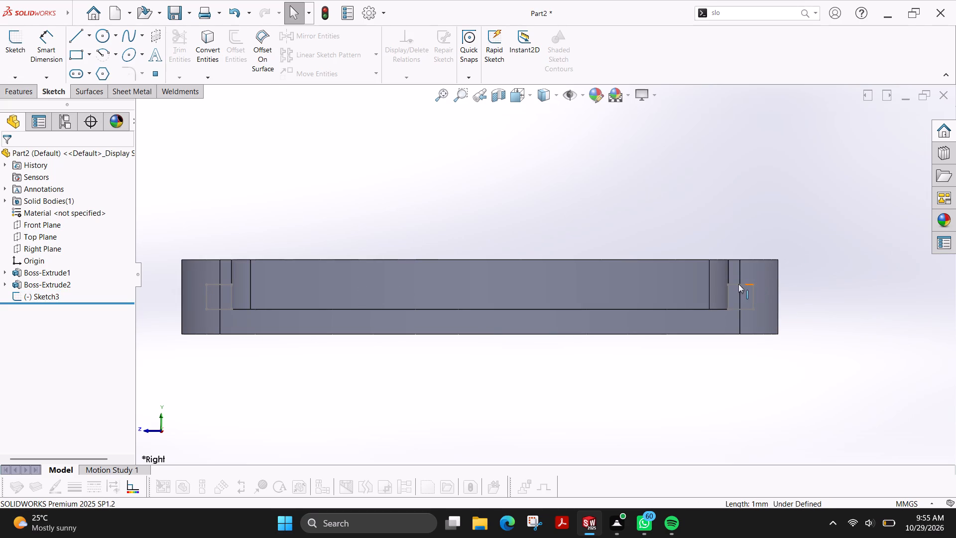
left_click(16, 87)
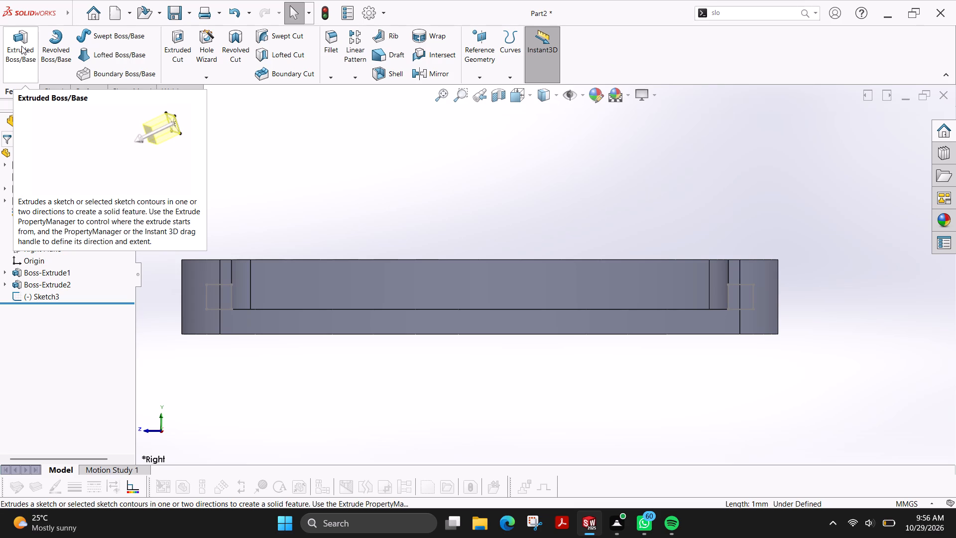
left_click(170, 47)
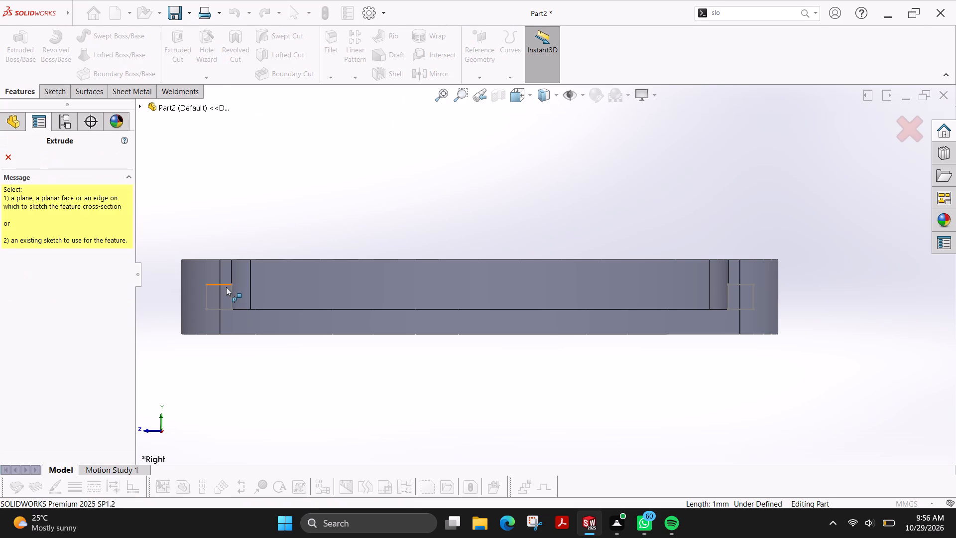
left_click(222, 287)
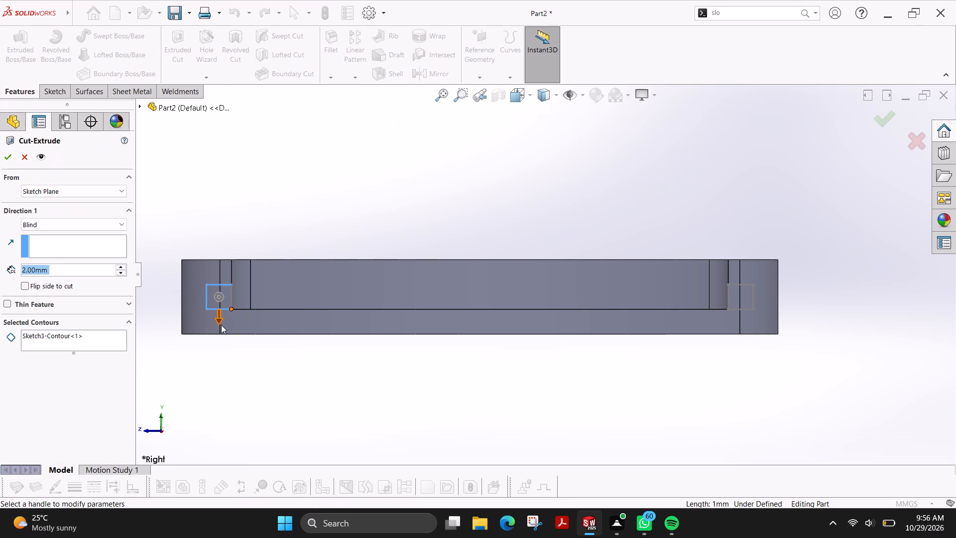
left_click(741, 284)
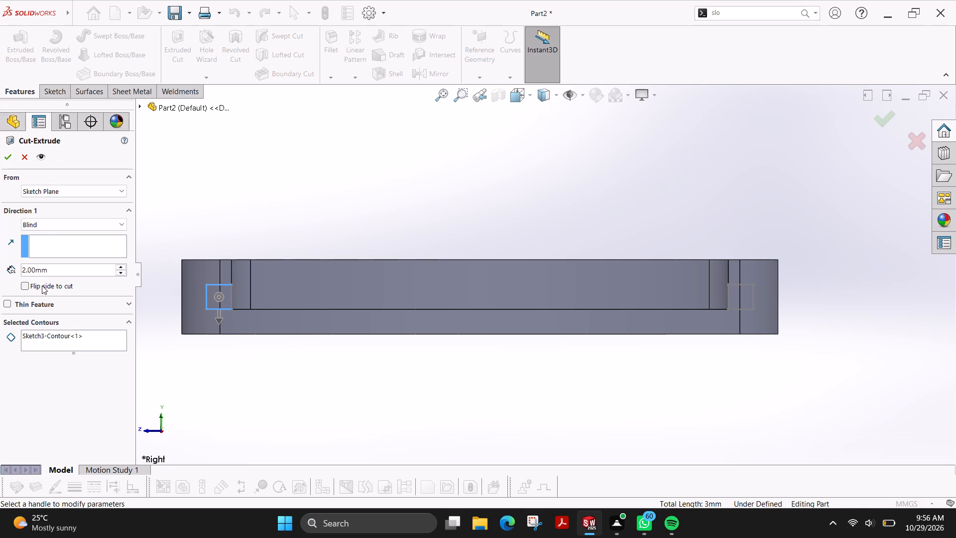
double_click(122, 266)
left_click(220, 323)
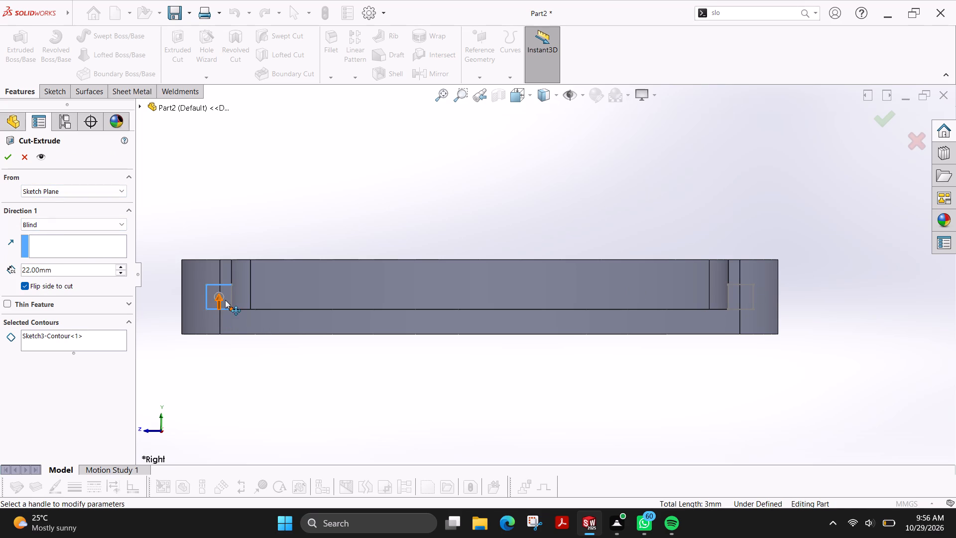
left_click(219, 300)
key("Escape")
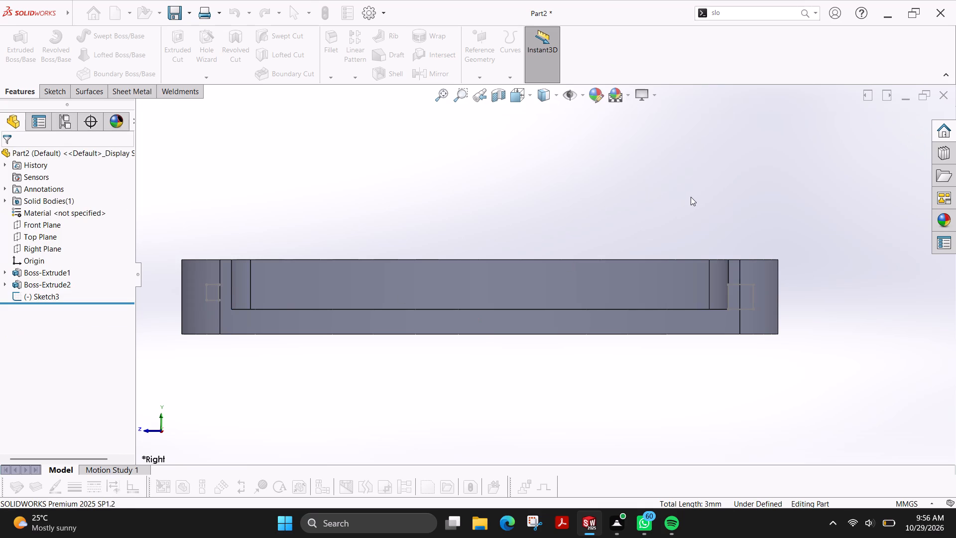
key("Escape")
Undo the mirroring of the small square, leaving only the original square in the open sketch.
key("ctrl+z")
key("ctrl+z")
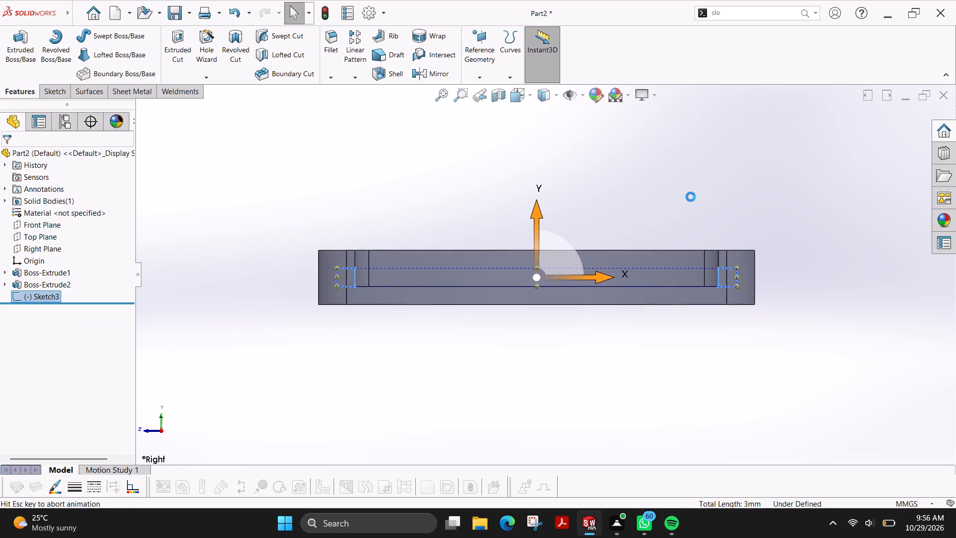
middle_click_drag(562, 197, 558, 249, "ctrl+shift")
key("ctrl+z")
key("ctrl+z")
key("ctrl+z")
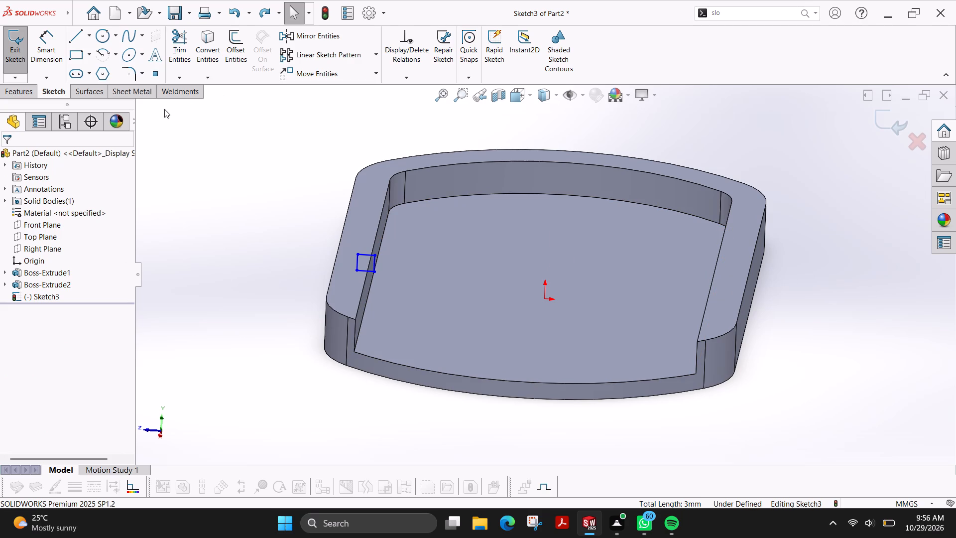
key("ctrl+z")
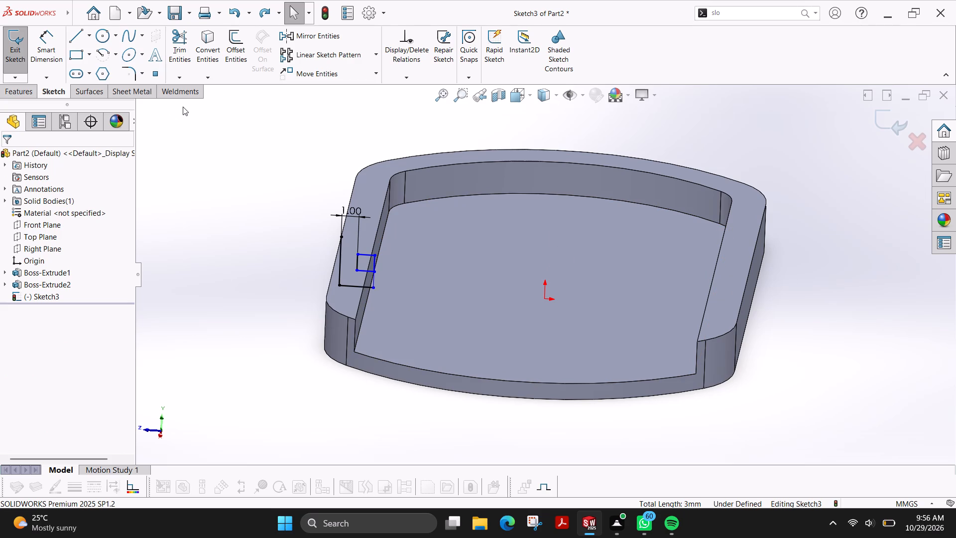
key("ctrl+y")
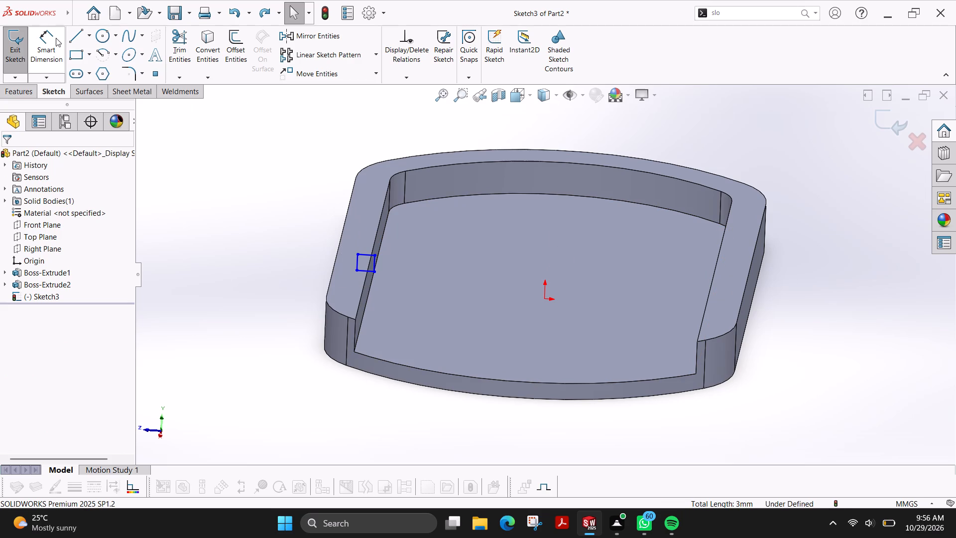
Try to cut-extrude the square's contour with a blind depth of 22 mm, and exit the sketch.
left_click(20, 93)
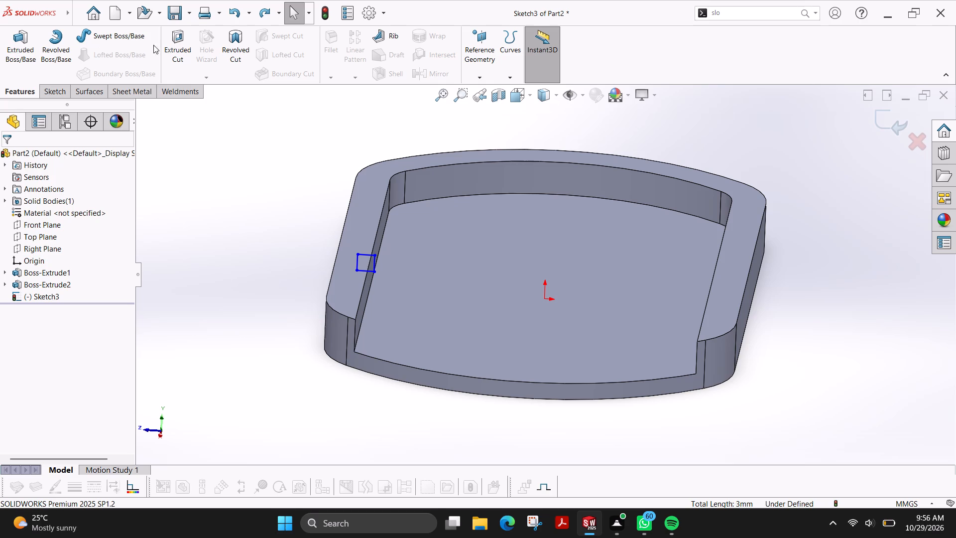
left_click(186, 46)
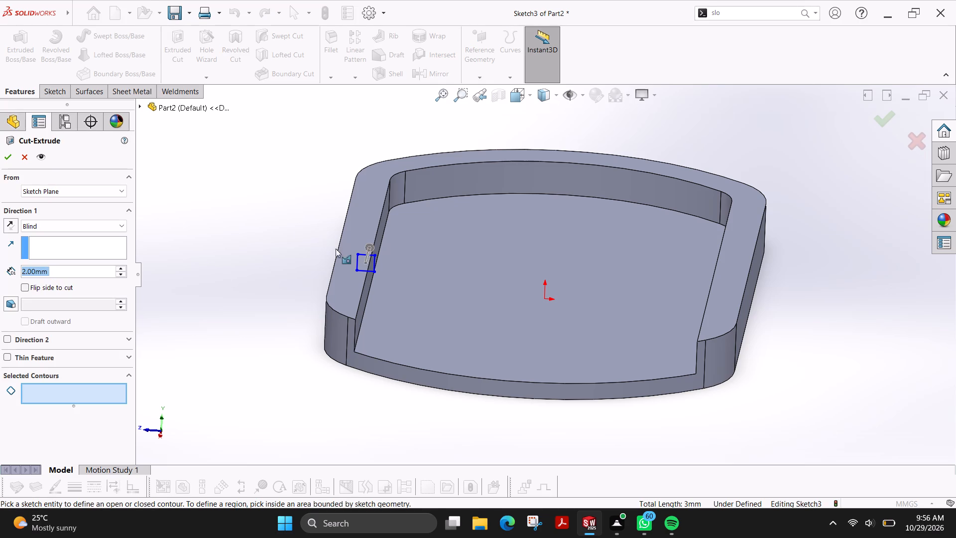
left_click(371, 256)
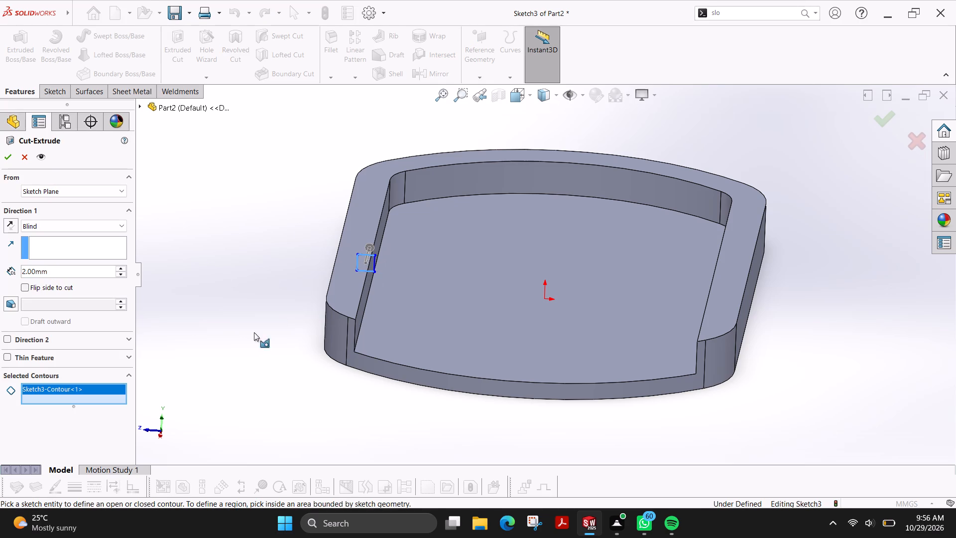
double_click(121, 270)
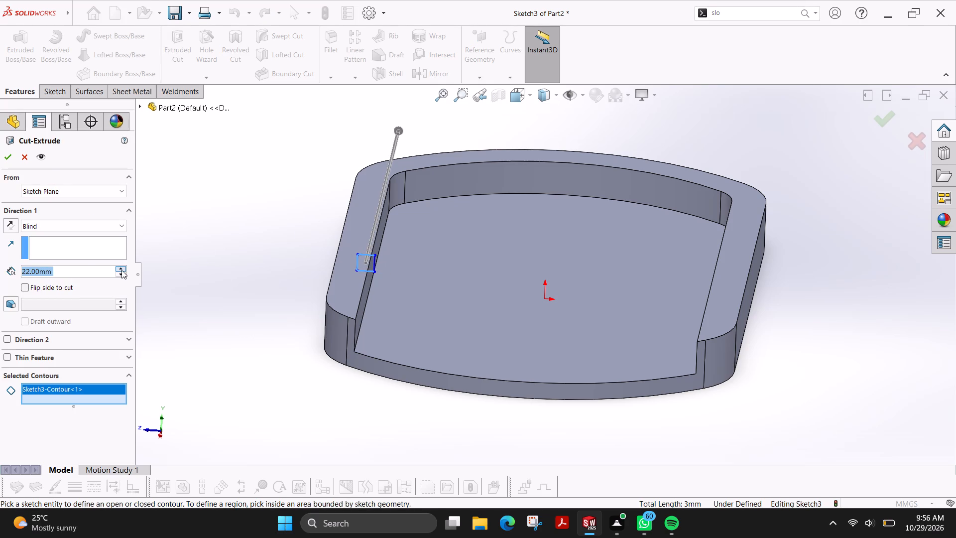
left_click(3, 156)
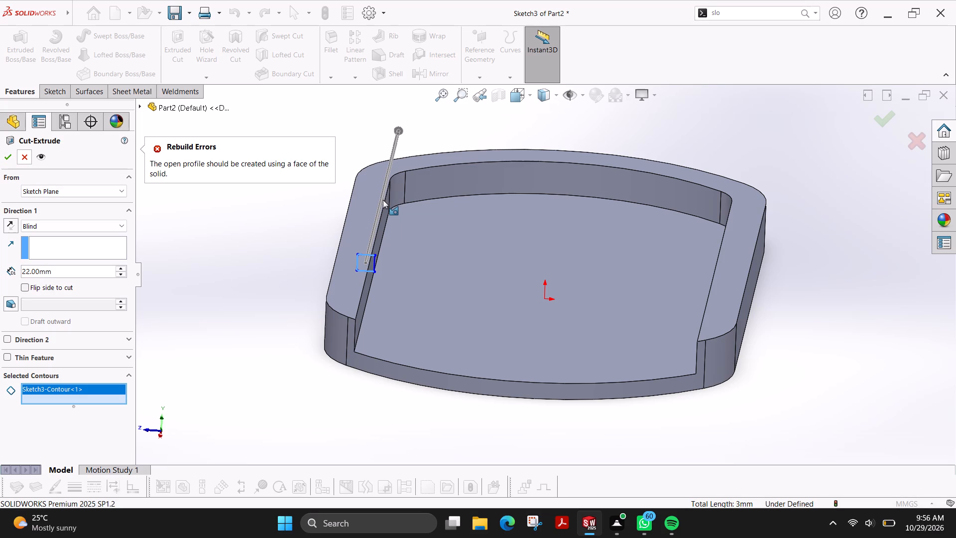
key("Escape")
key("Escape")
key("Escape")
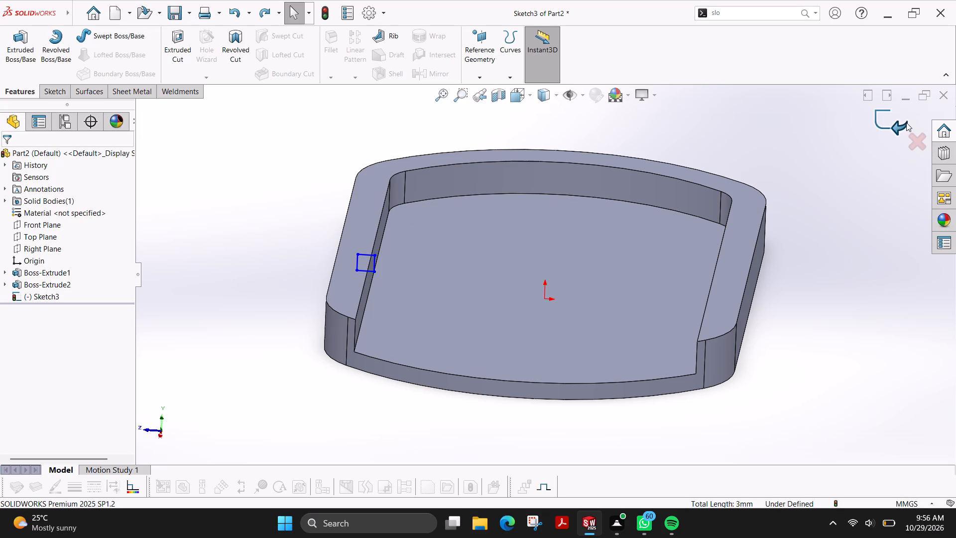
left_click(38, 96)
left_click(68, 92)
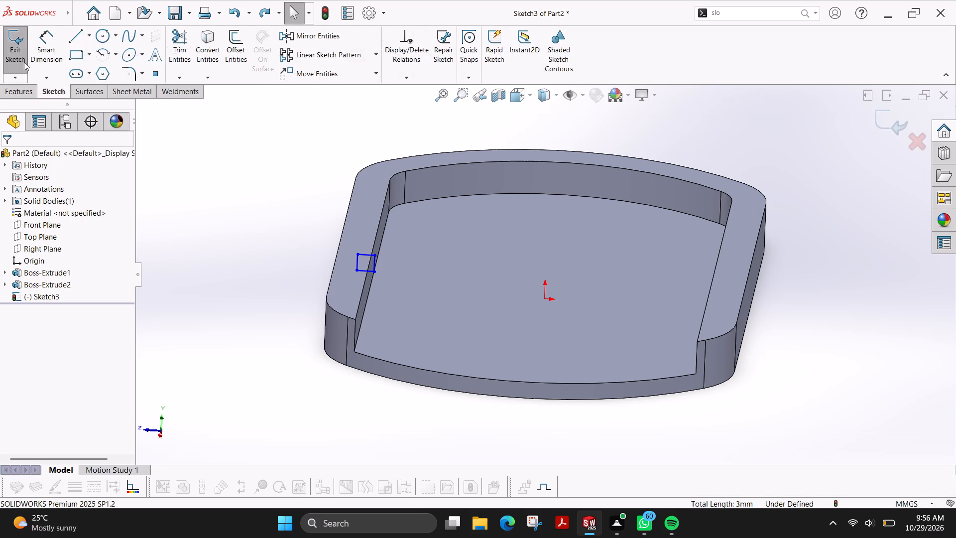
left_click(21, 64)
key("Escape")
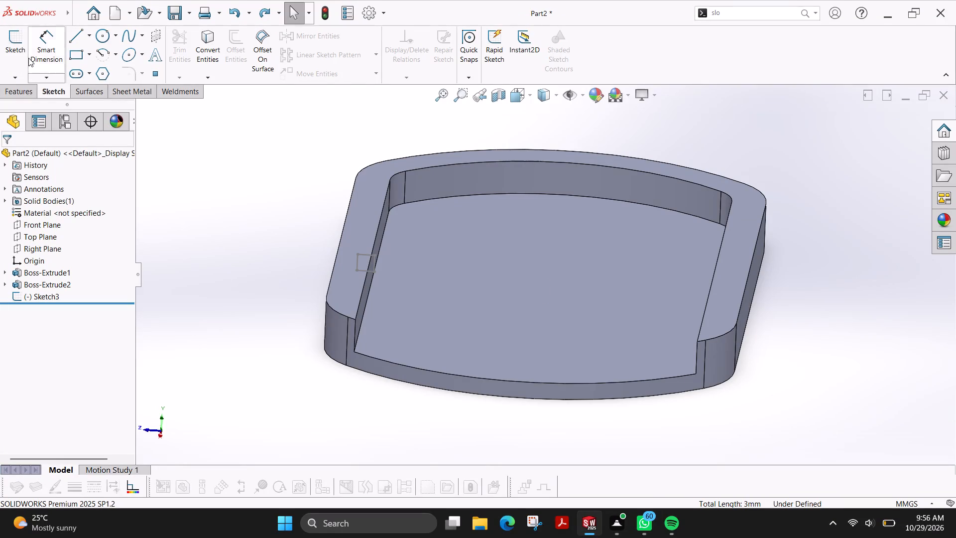
Reopen the square's sketch, draw a 1 mm by 1 mm corner rectangle over the existing square between its opposite corners, and exit.
left_click(13, 46)
left_click(366, 254)
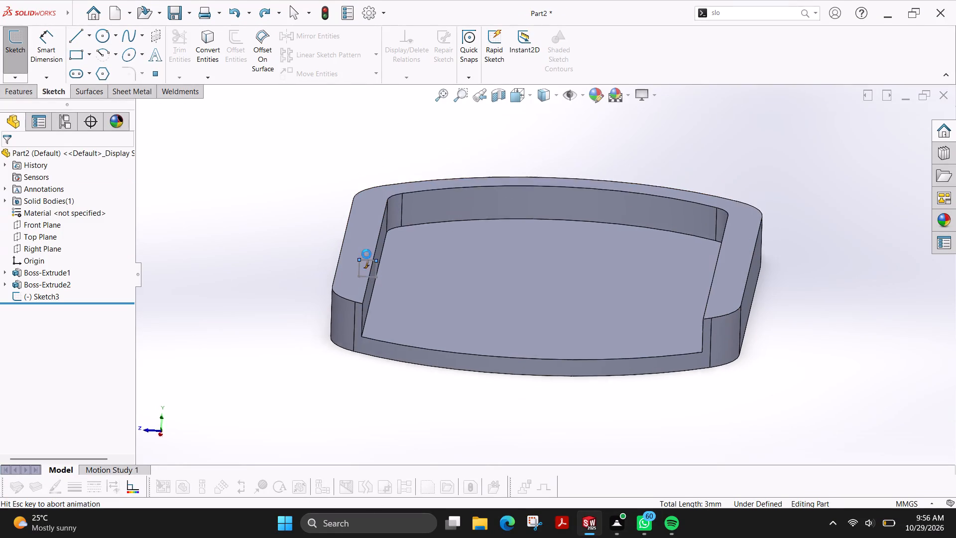
scroll(404, 281, "down", 7)
key("Escape")
scroll(456, 262, "down", 4)
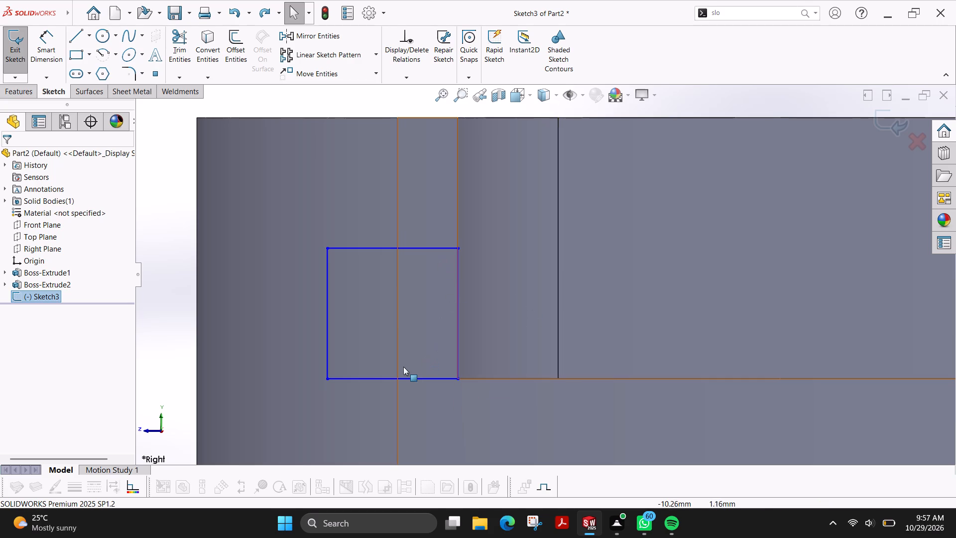
scroll(485, 302, "up", 2)
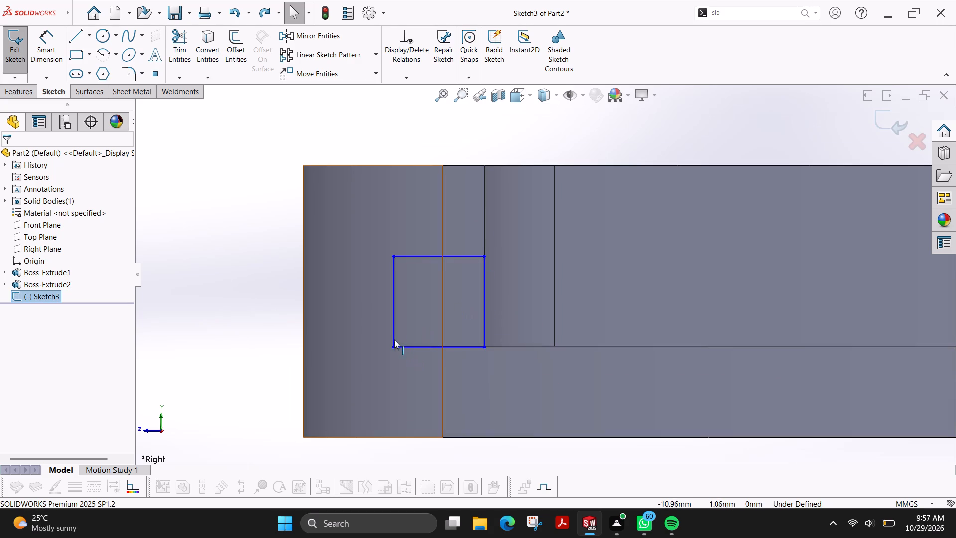
scroll(431, 251, "down", 5)
scroll(397, 303, "down", 5)
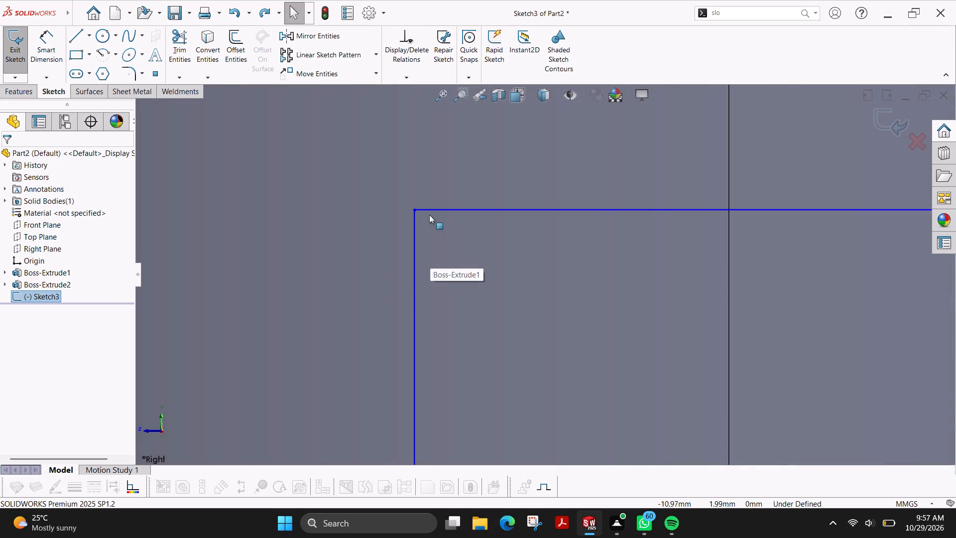
scroll(426, 209, "up", 5)
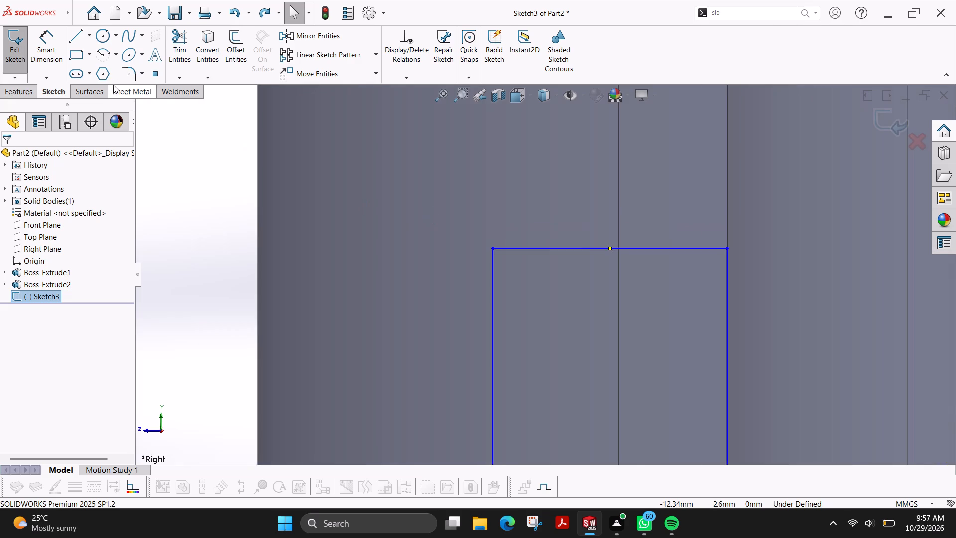
left_click(83, 58)
scroll(387, 266, "up", 2)
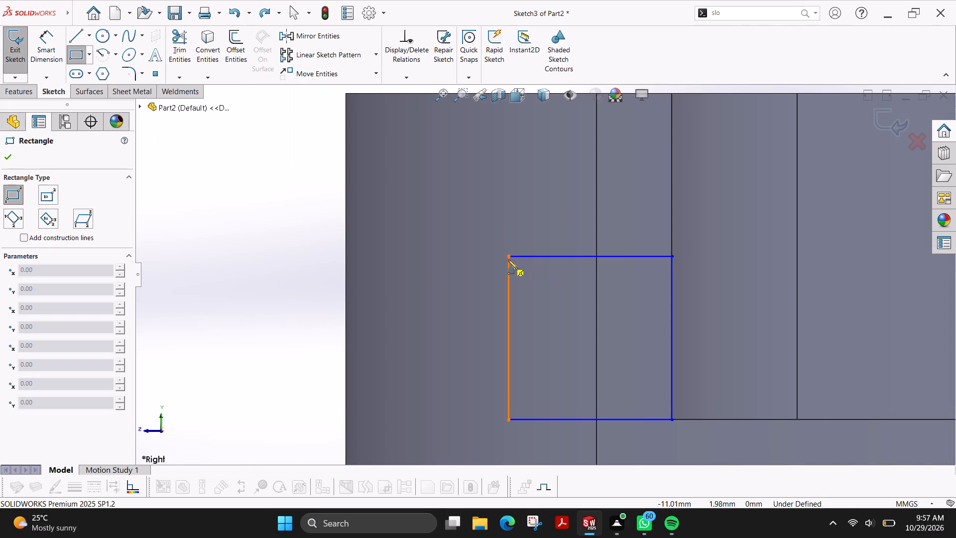
left_click(509, 257)
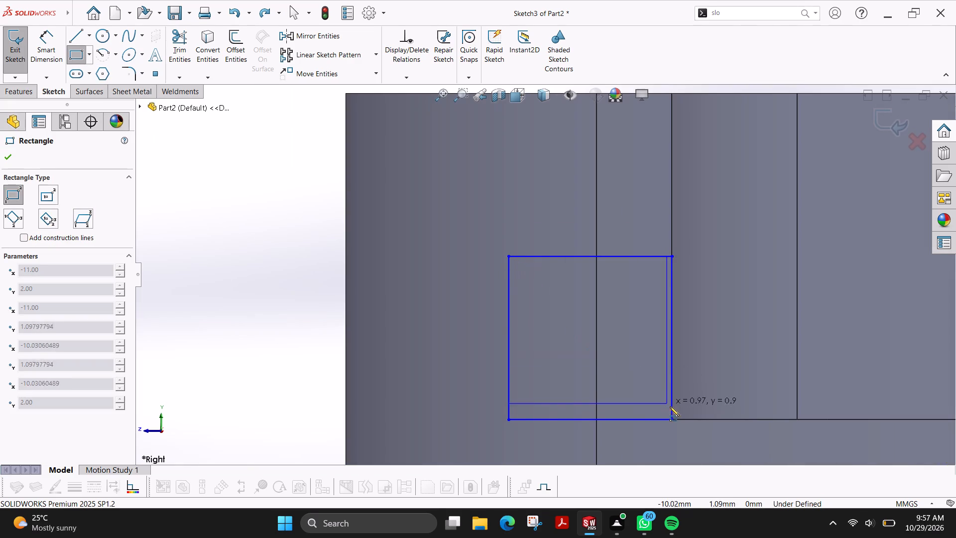
left_click(674, 420)
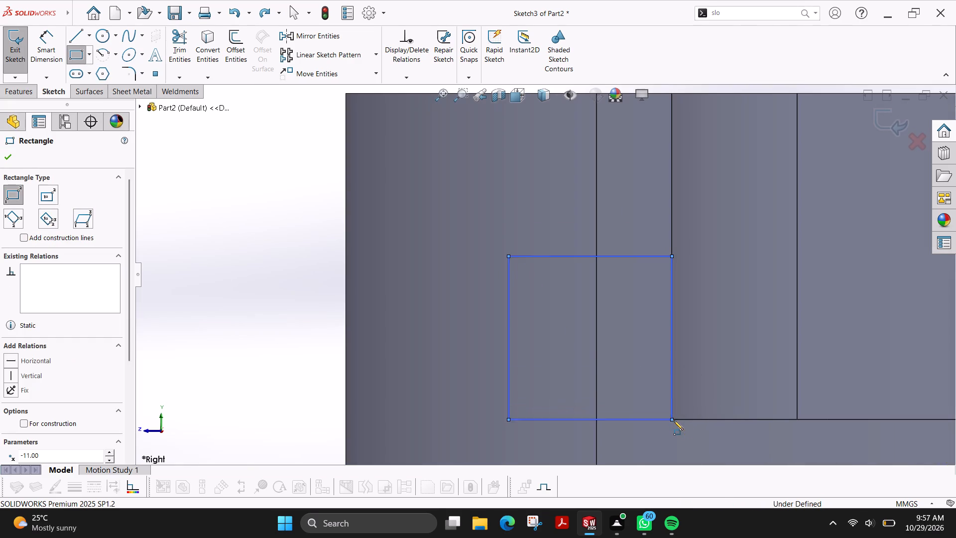
left_click(9, 160)
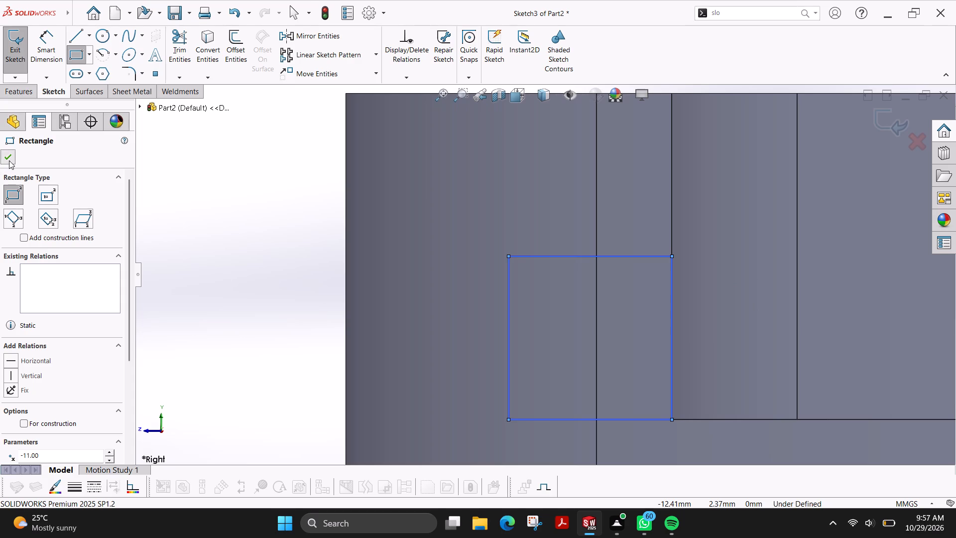
left_click(18, 60)
left_click(30, 93)
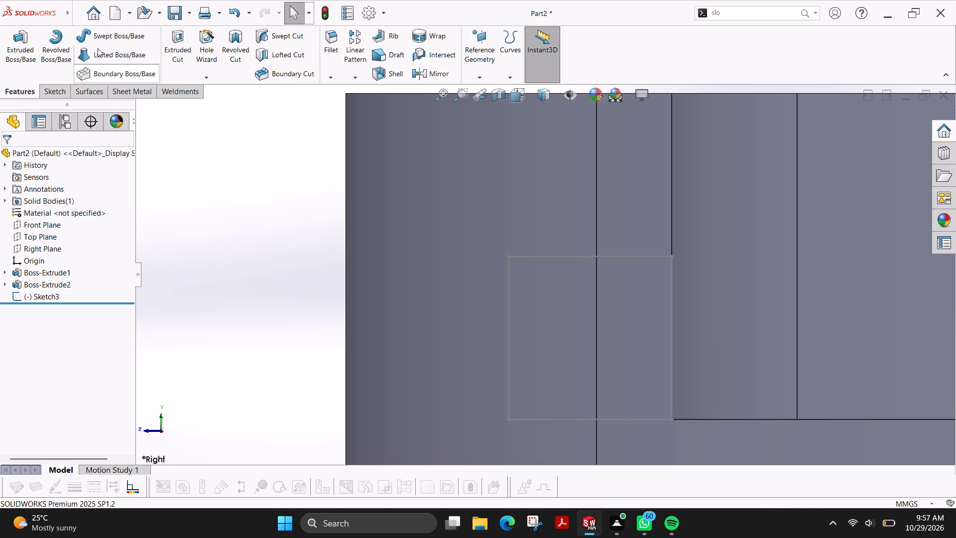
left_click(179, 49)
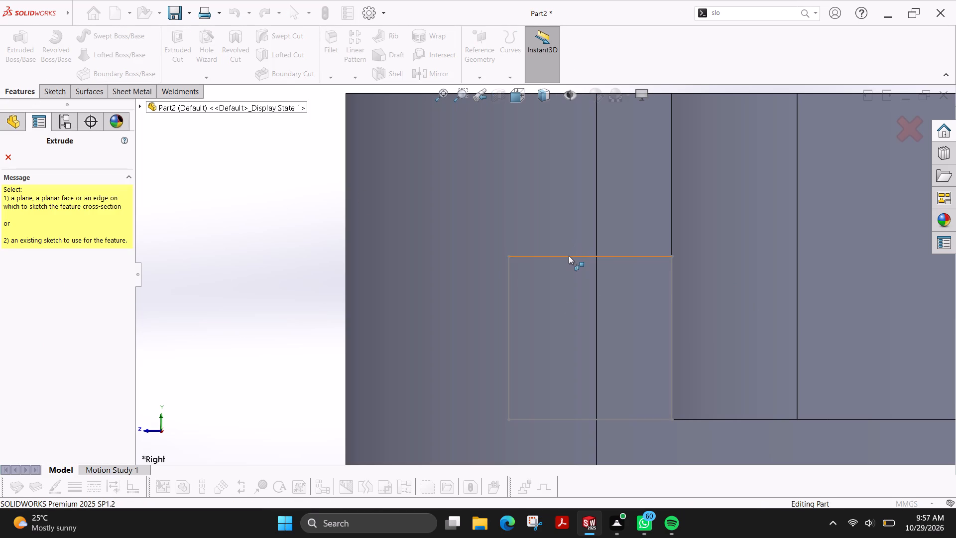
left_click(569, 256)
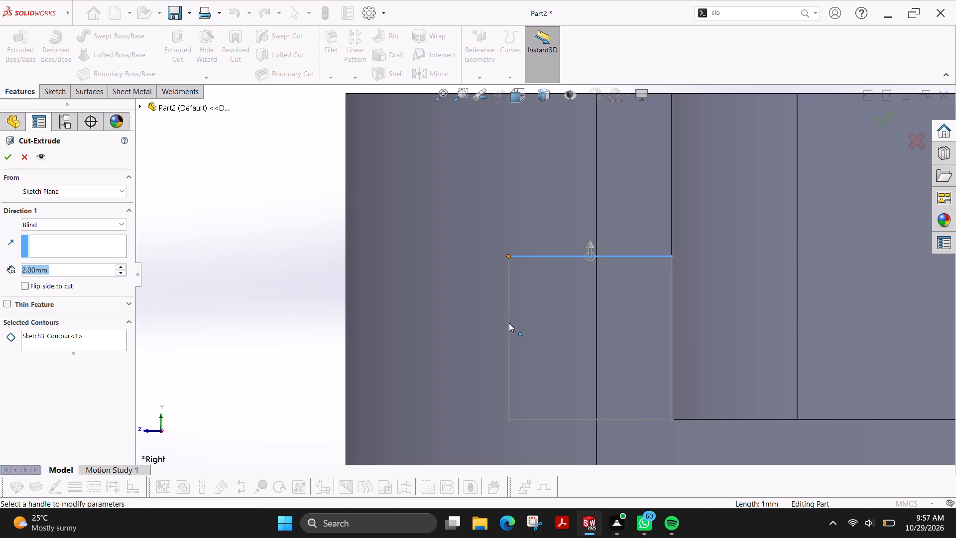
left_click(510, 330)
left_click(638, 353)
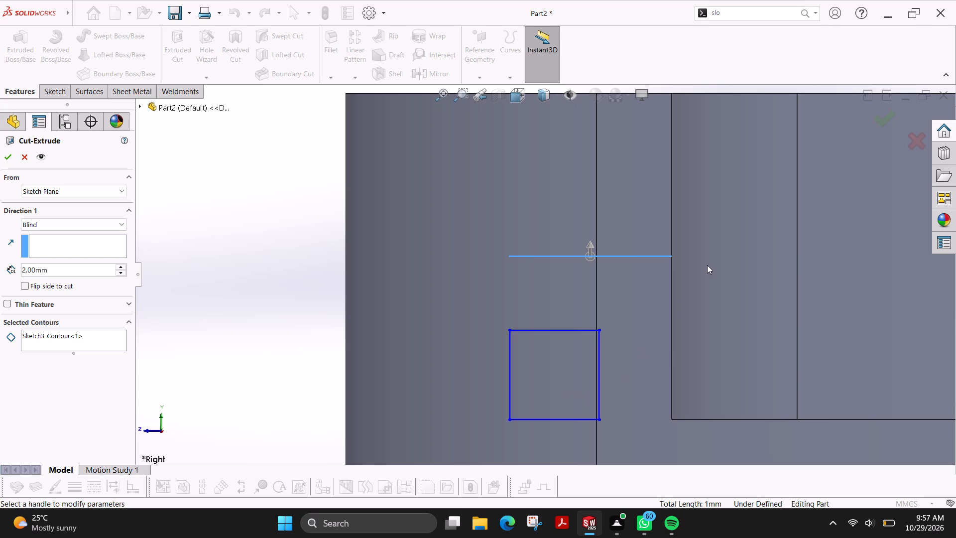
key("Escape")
Undo all the small-square sketch edits, going back as far as the sketch of the U-shaped rim.
key("ctrl+z")
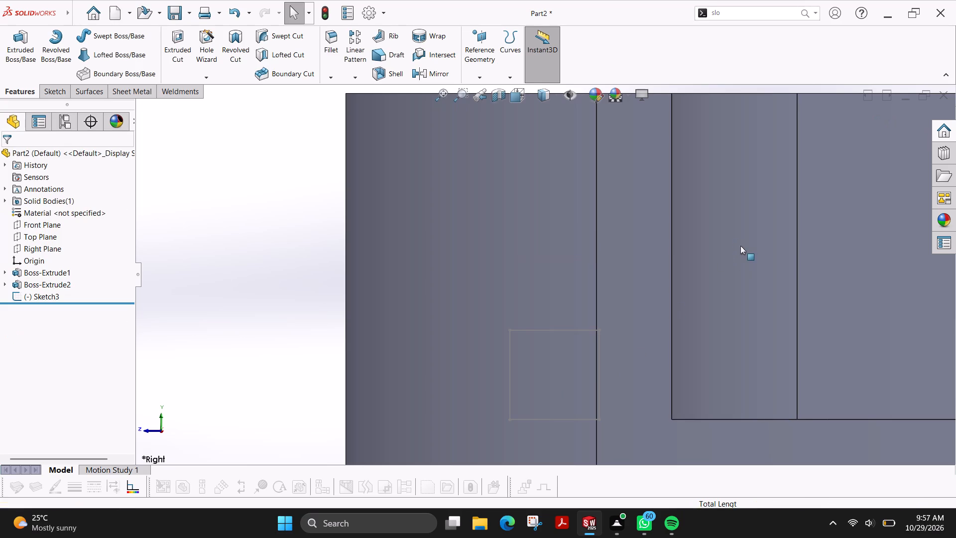
key("ctrl+z")
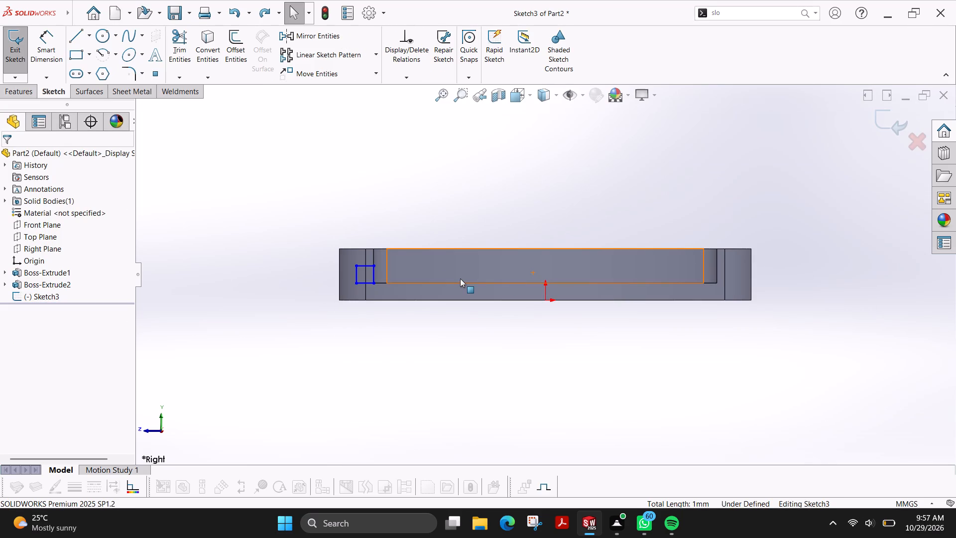
key("ctrl+z")
key("ctrl+z")
key("ctrl+z")
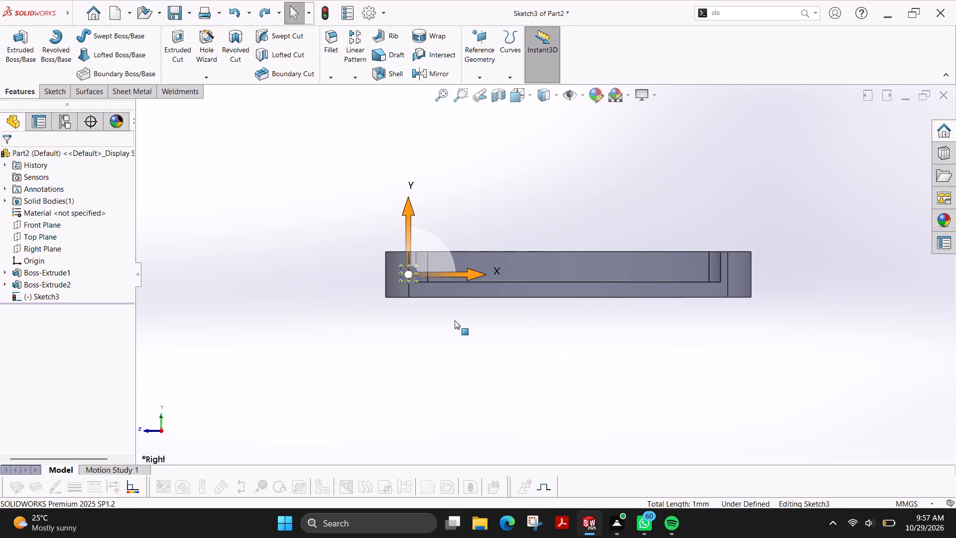
key("ctrl+x")
key("ctrl+z")
key("ctrl+z")
key("ctrl+z")
key("ctrl+z")
key("ctrl+z")
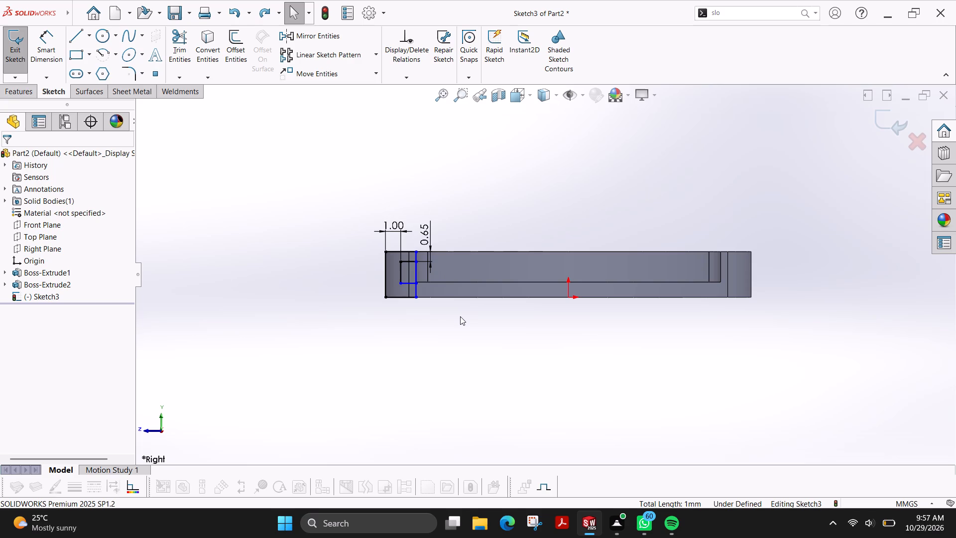
key("ctrl+z")
key("ctrl+z")
key("ctrl+z")
key("ctrl+z")
key("ctrl+z")
key("ctrl+z")
key("ctrl+z")
key("ctrl+z")
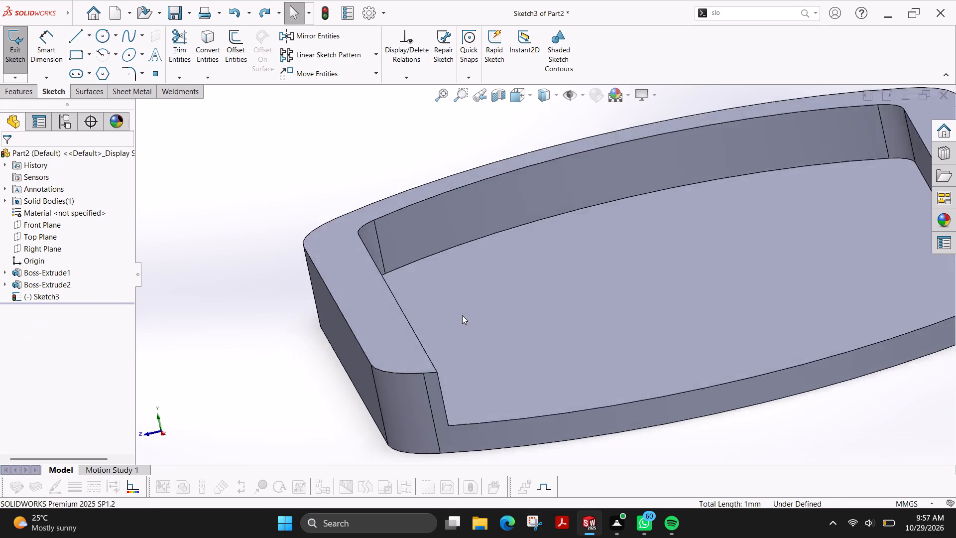
scroll(462, 315, "up", 1)
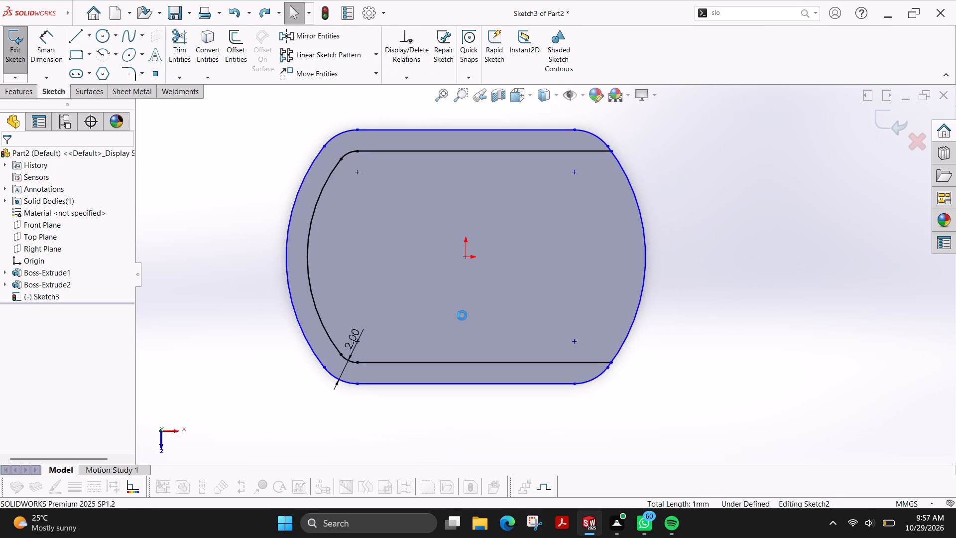
Redo up to the rim extrusion and the empty side-view sketch, and exit that sketch without geometry.
key("ctrl+y")
key("ctrl+y")
key("ctrl+y")
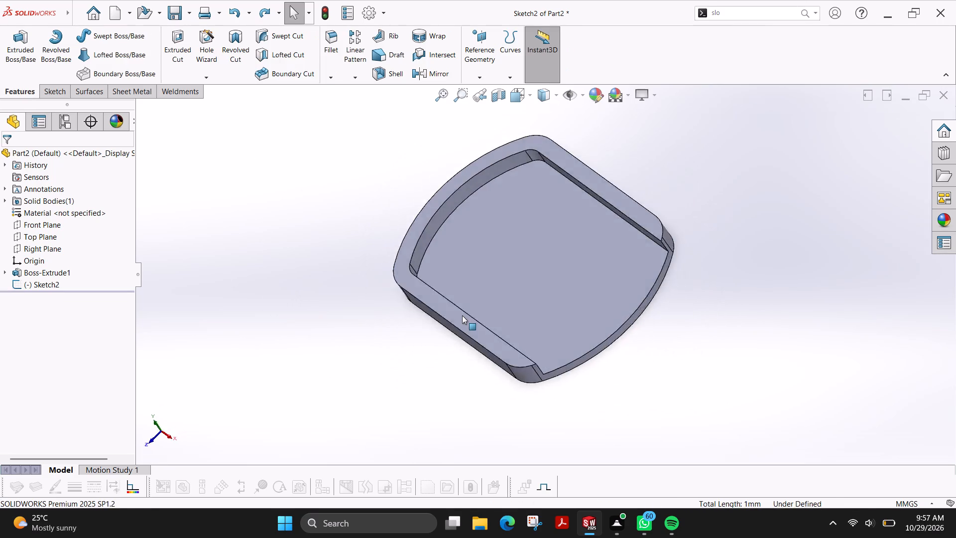
key("Escape")
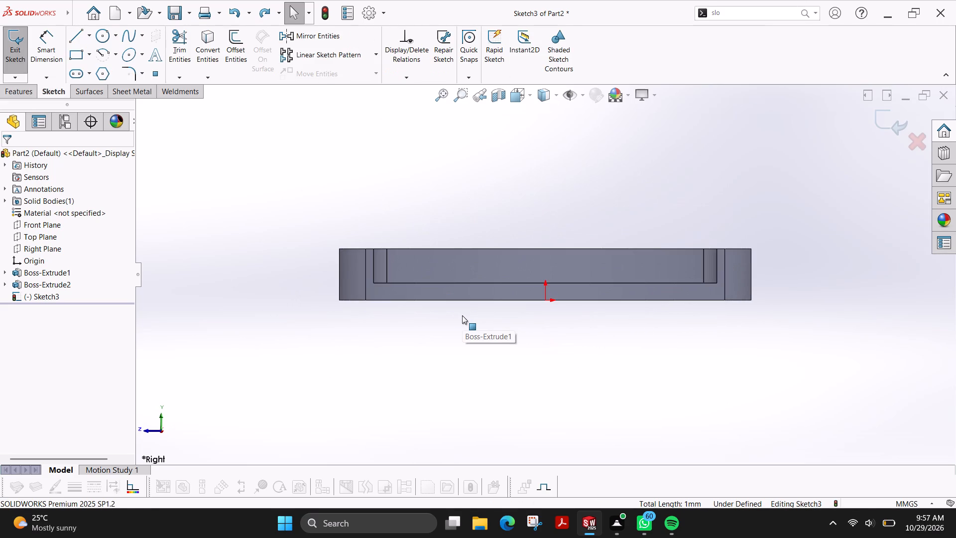
middle_click_drag(436, 216, 437, 282, "ctrl+shift")
scroll(438, 273, "up", 1)
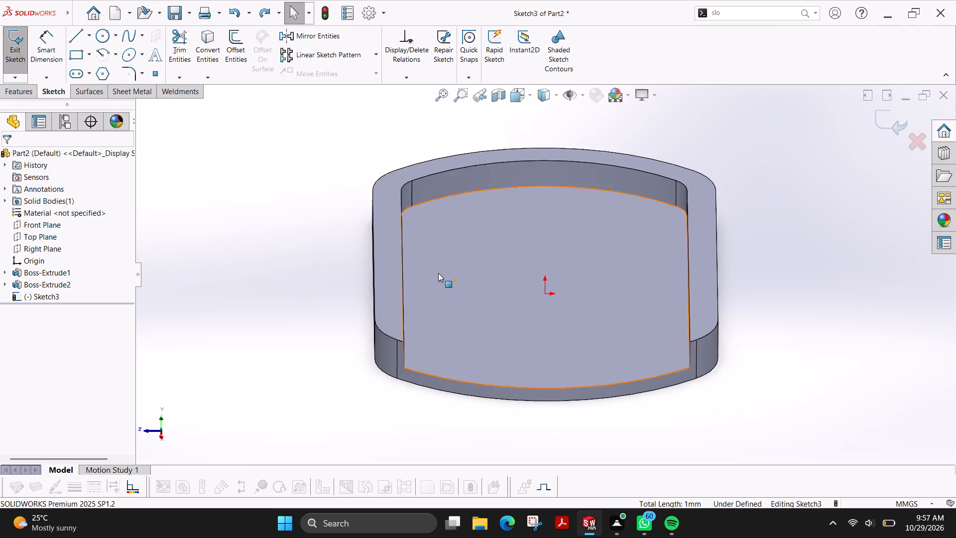
scroll(438, 273, "up", 1)
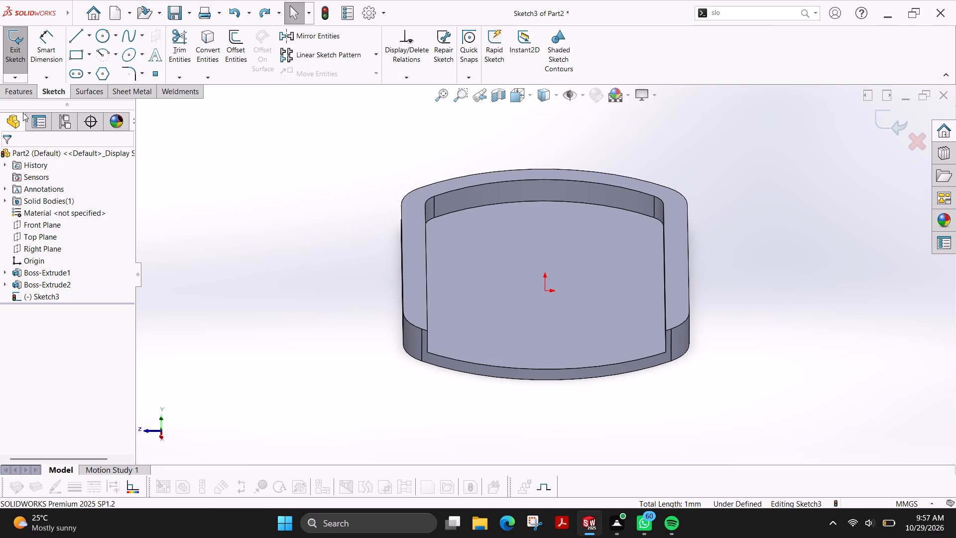
left_click(15, 55)
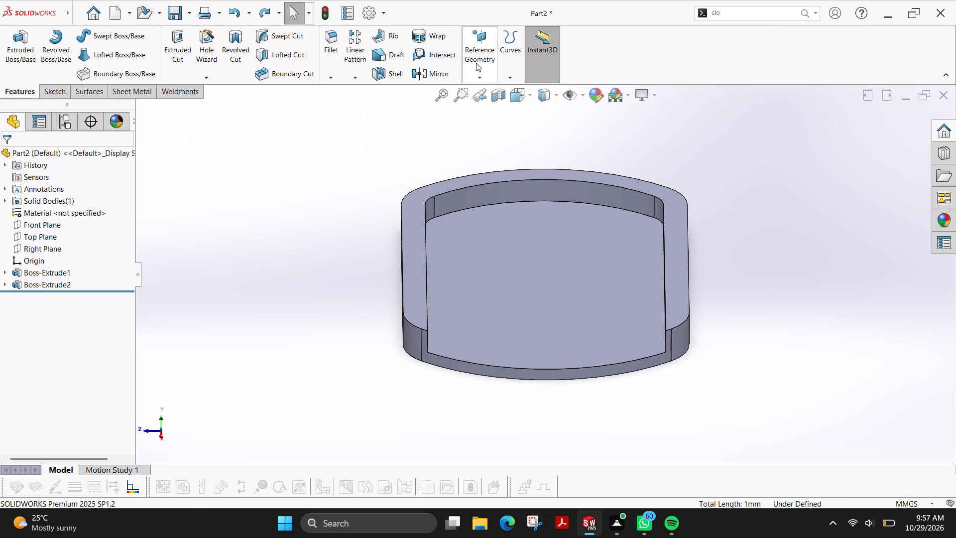
Create a reference plane offset 30 mm from the Right Plane, beyond the open end of the rim.
left_click(482, 74)
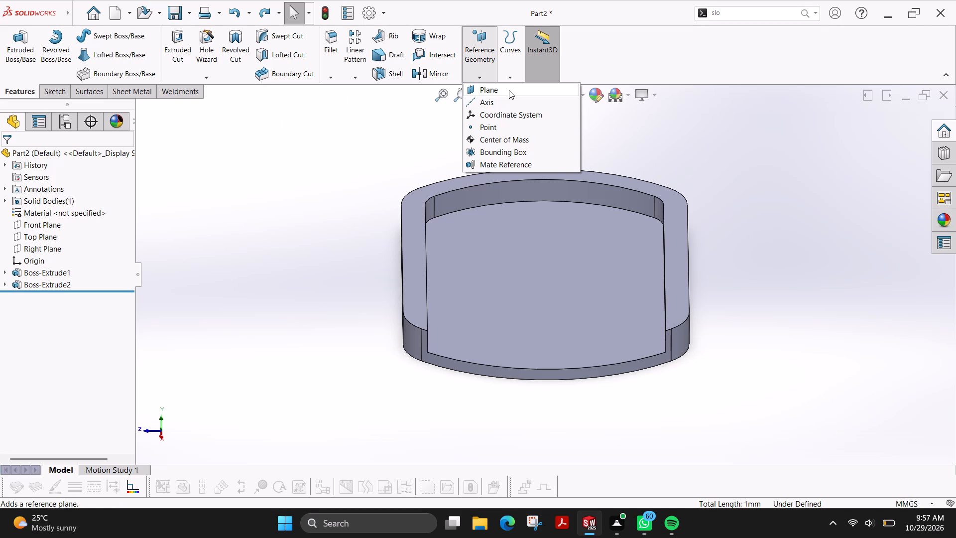
left_click(509, 90)
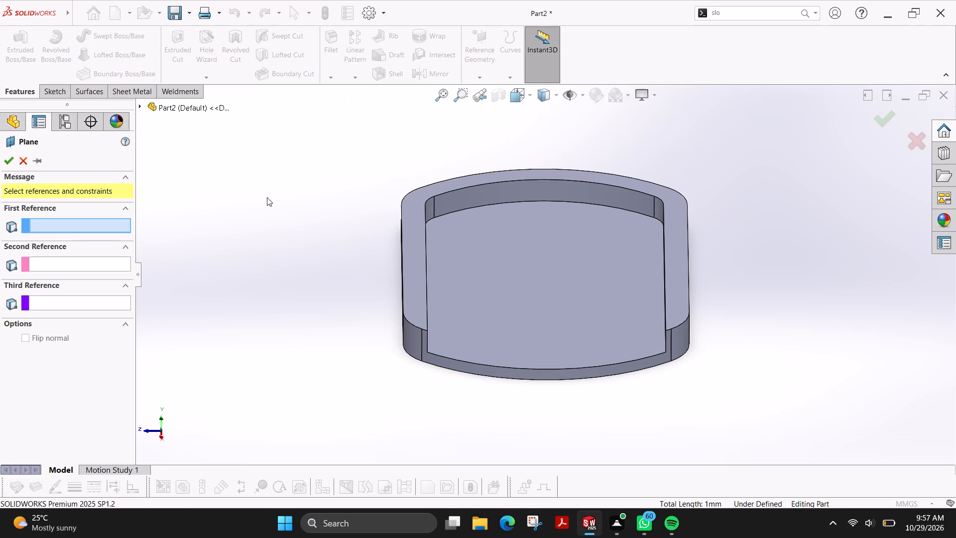
left_click(140, 109)
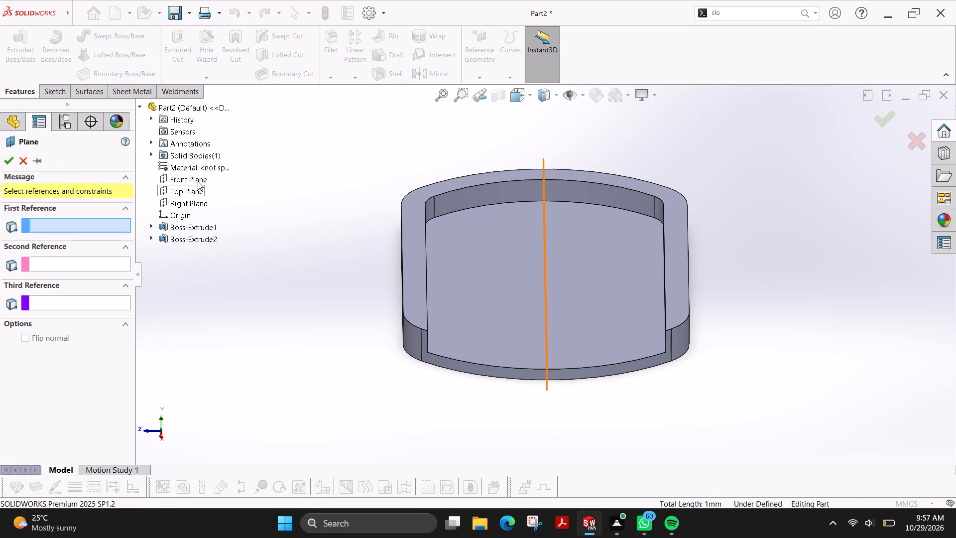
left_click(199, 204)
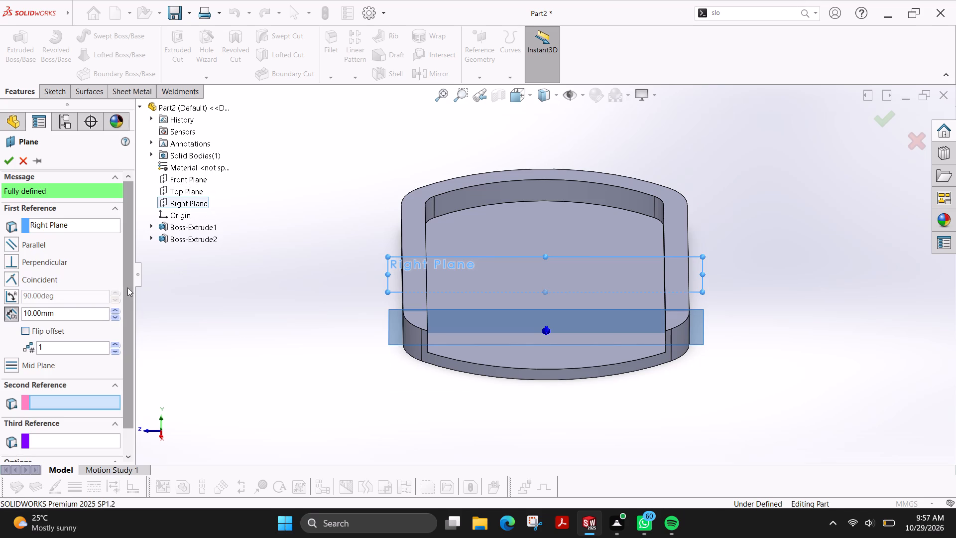
double_click(114, 309)
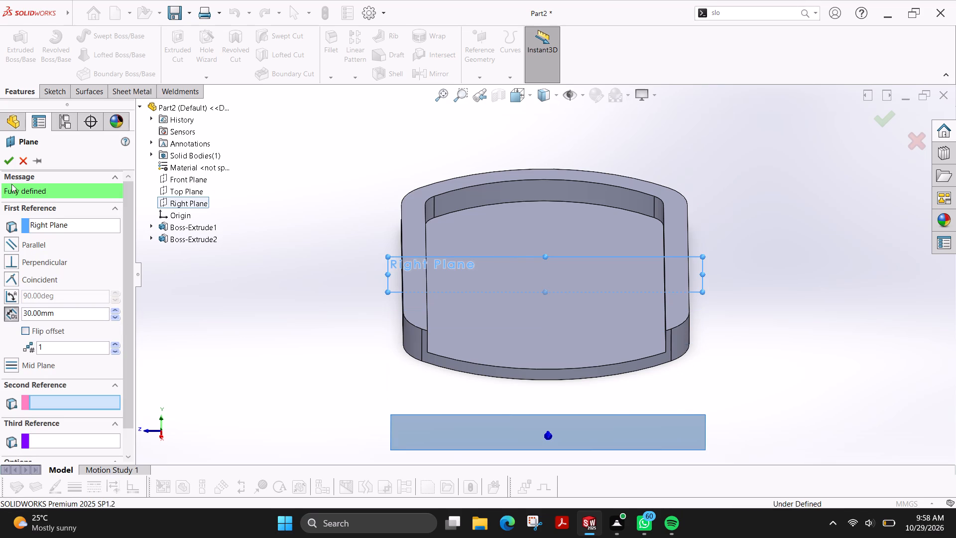
left_click(7, 159)
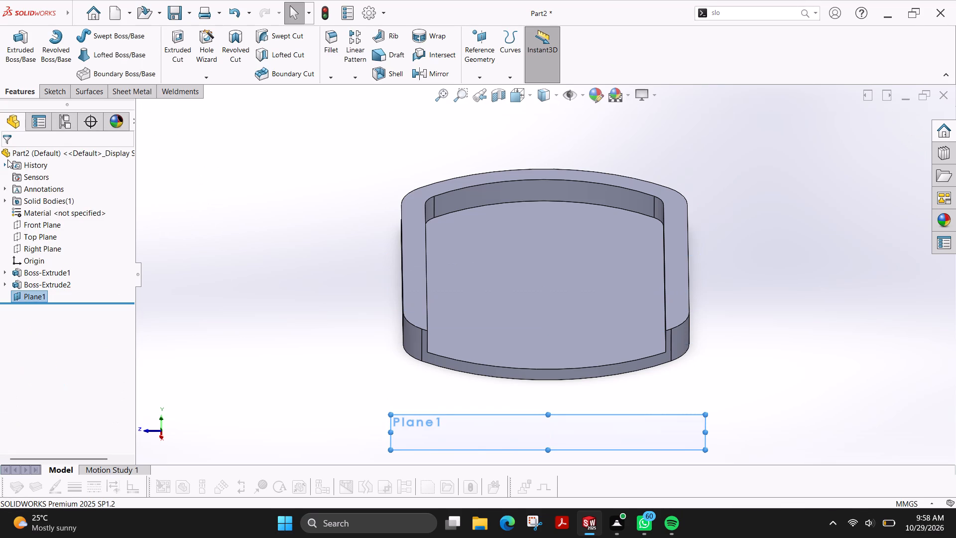
Start a sketch on the new offset plane and enlarge the plane's outline around the whole part.
left_click(47, 94)
left_click(23, 50)
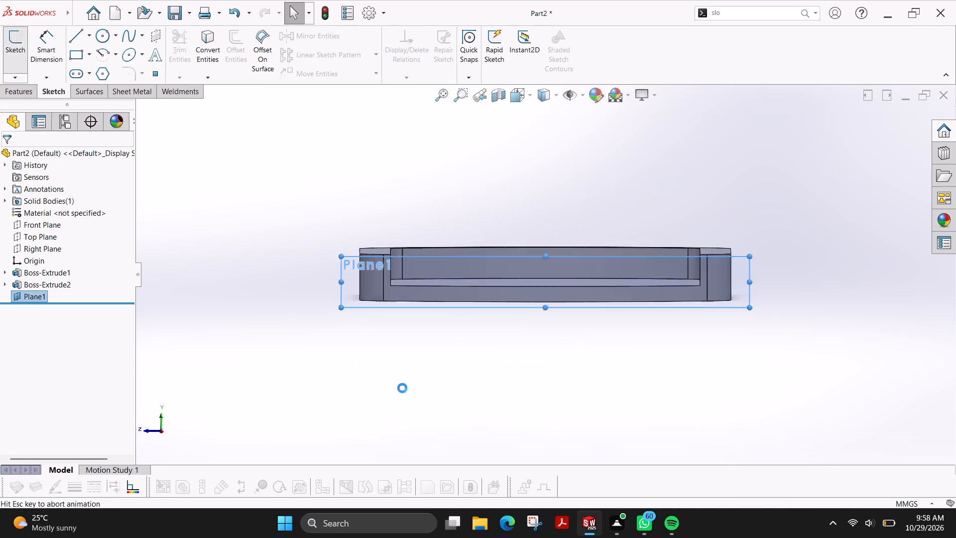
scroll(455, 299, "down", 1)
left_click_drag(321, 238, 311, 224)
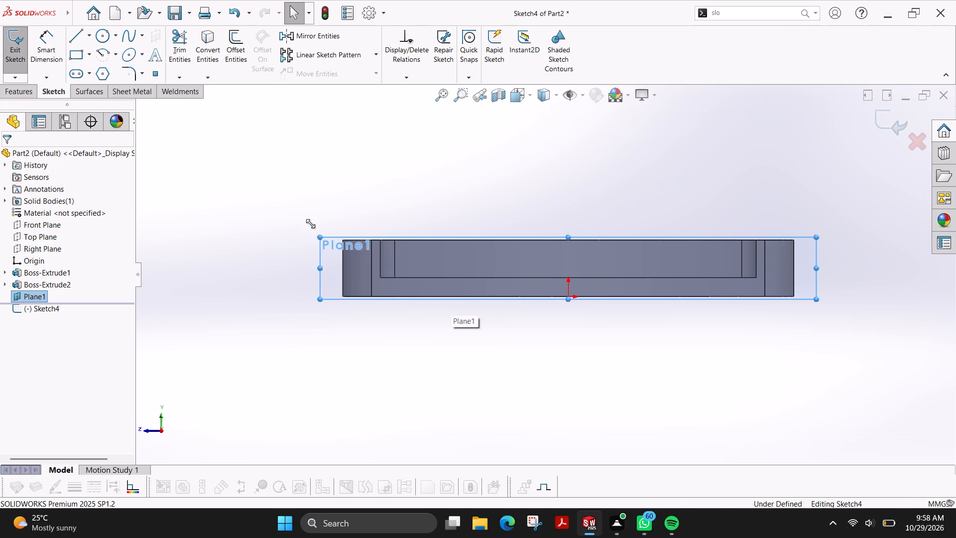
left_click_drag(311, 224, 279, 172)
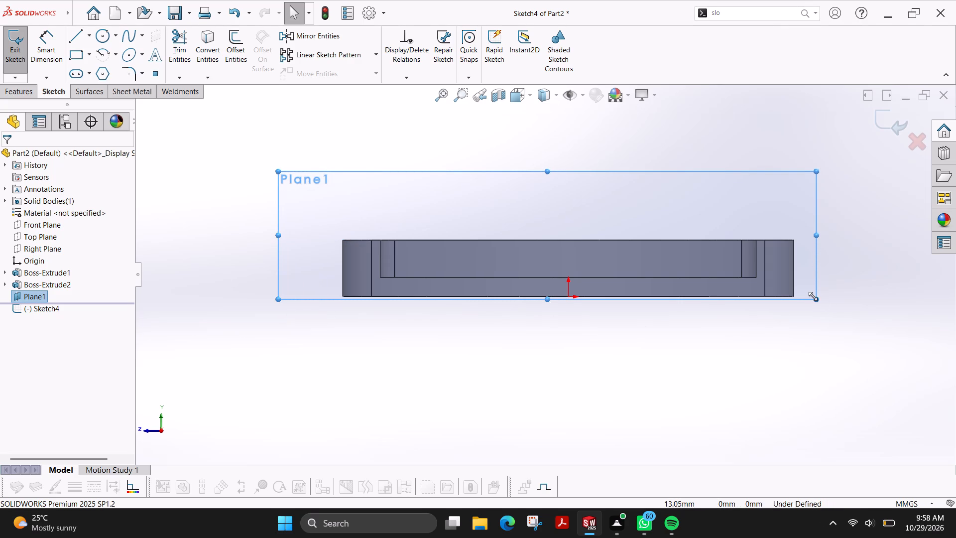
left_click_drag(812, 296, 861, 405)
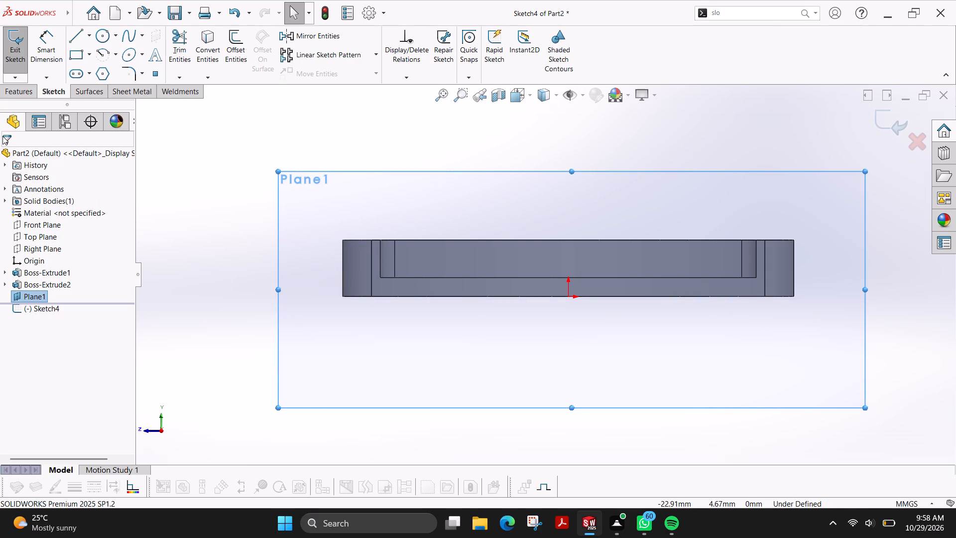
Draw a corner rectangle about 1.1 mm by 1.25 mm from the rim's inner side edge outward, ending level with the plate's top face.
left_click(76, 58)
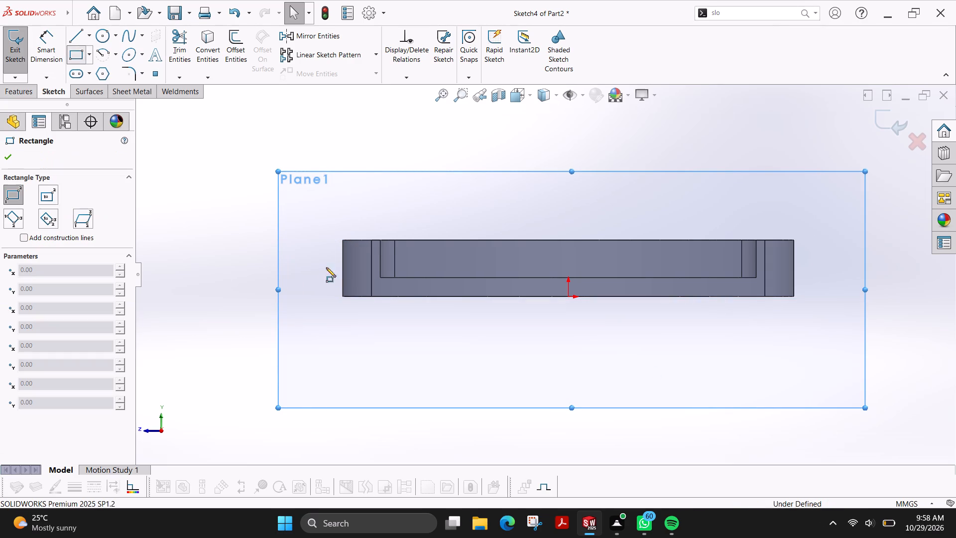
scroll(350, 284, "down", 3)
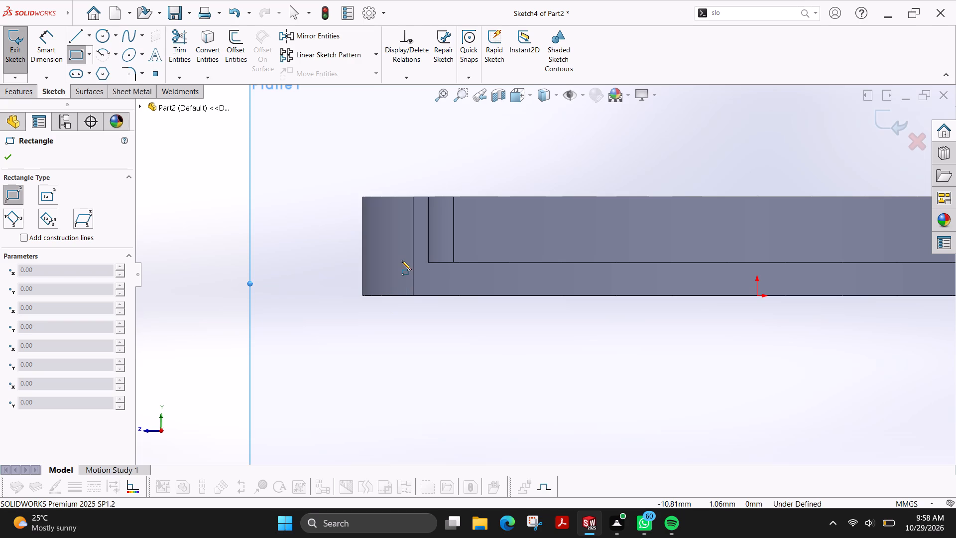
left_click(426, 224)
left_click(428, 223)
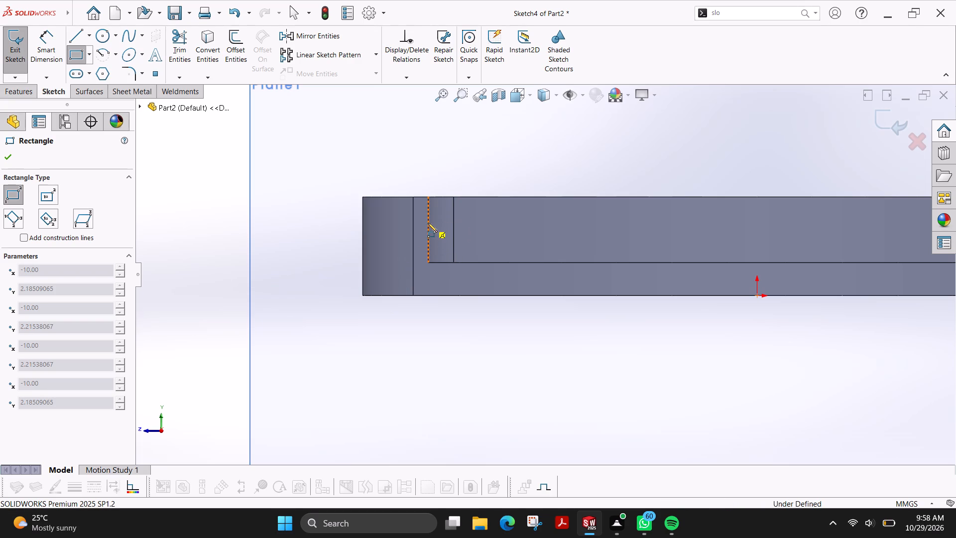
left_click(75, 40)
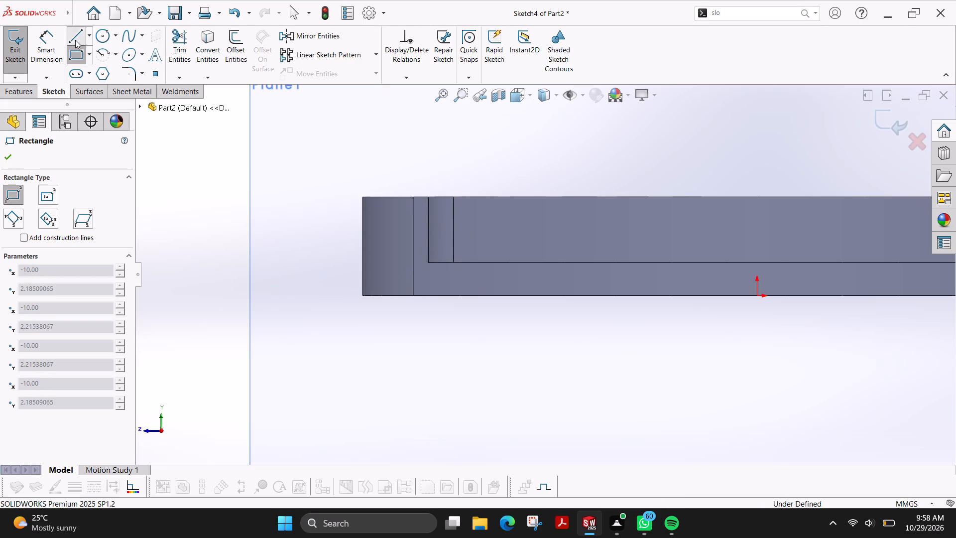
left_click(79, 53)
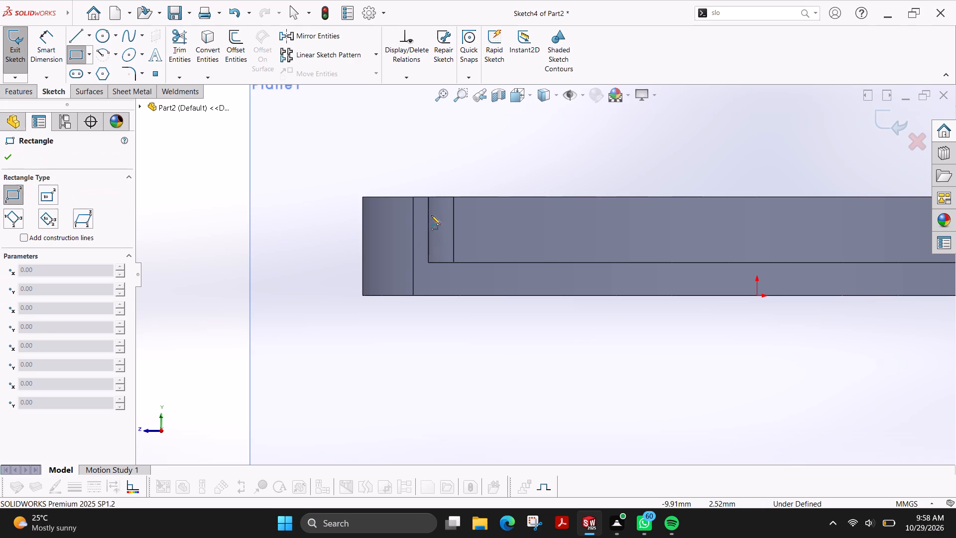
left_click_drag(428, 222, 392, 259)
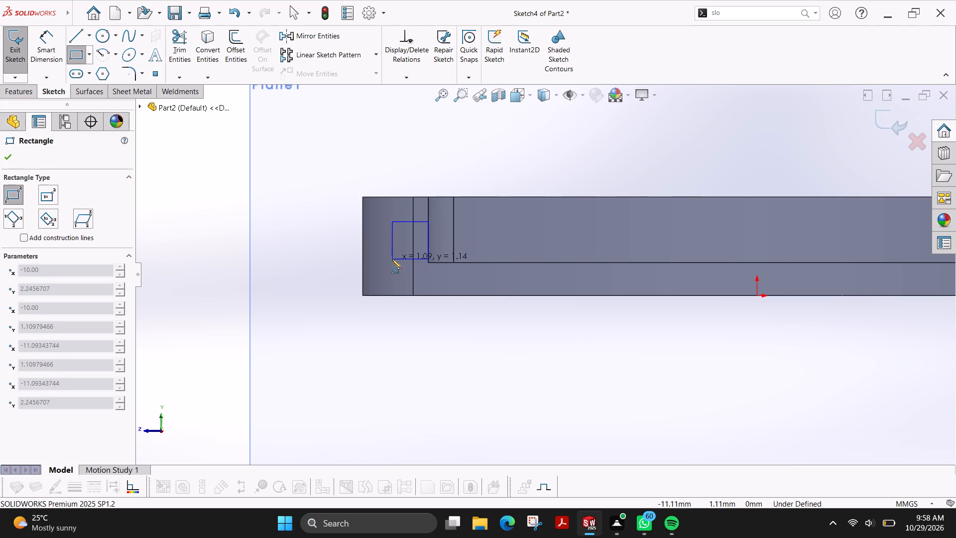
left_click_drag(392, 259, 395, 263)
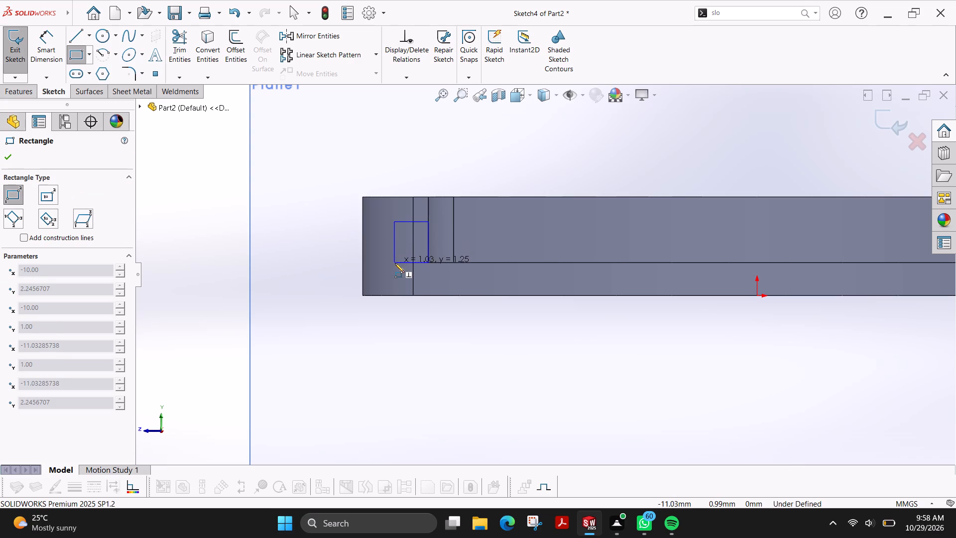
left_click_drag(395, 263, 393, 264)
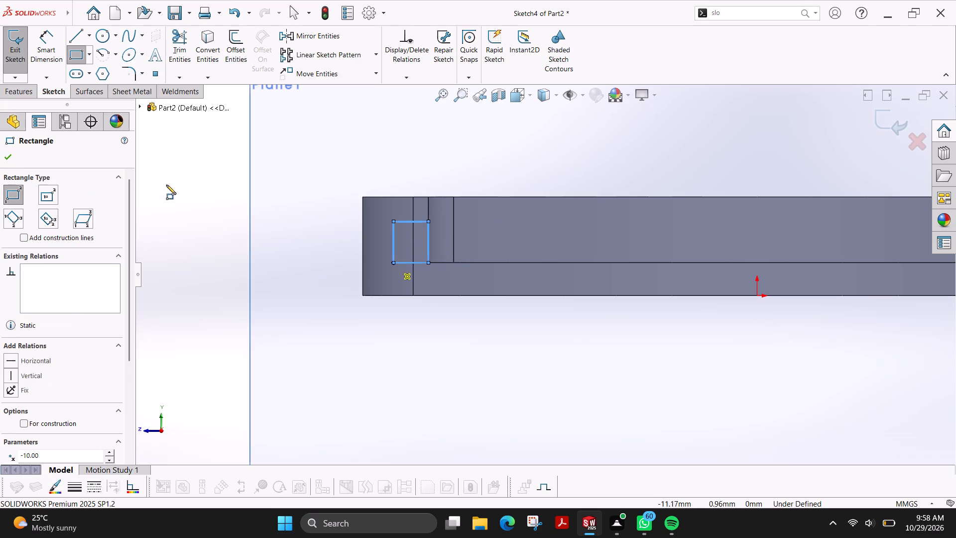
left_click(6, 156)
Dimension the rectangle's outer vertical side 1 mm from the rim's outer side edge.
left_click(41, 31)
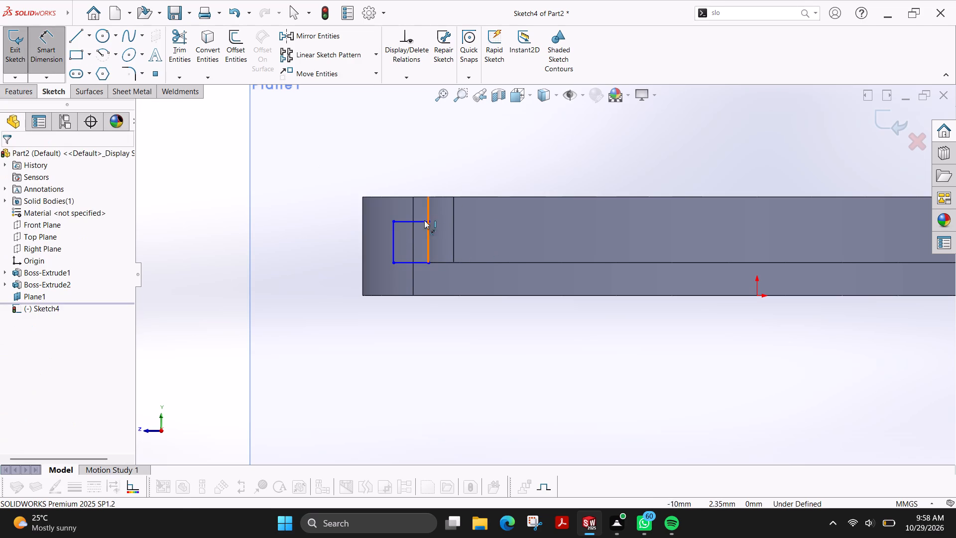
left_click(362, 251)
left_click(390, 242)
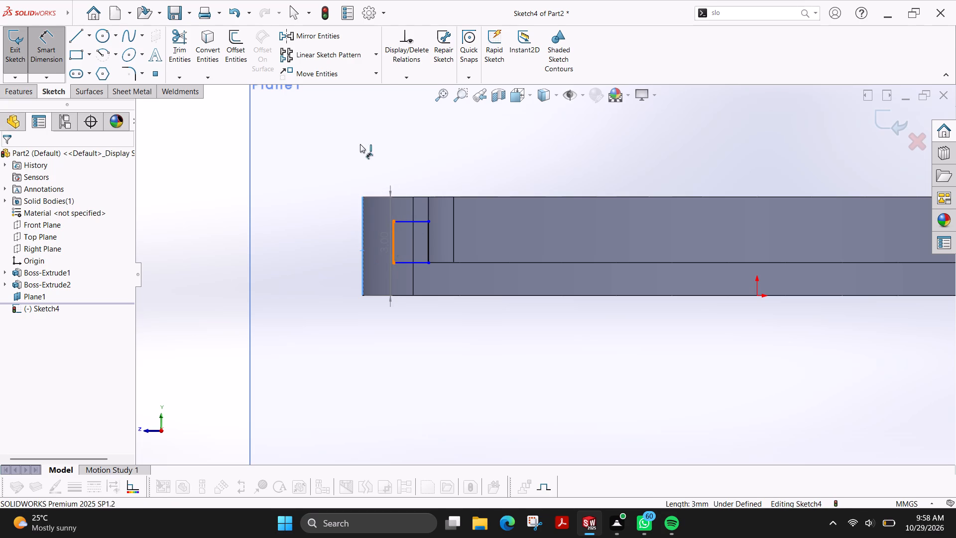
left_click(376, 152)
key("1")
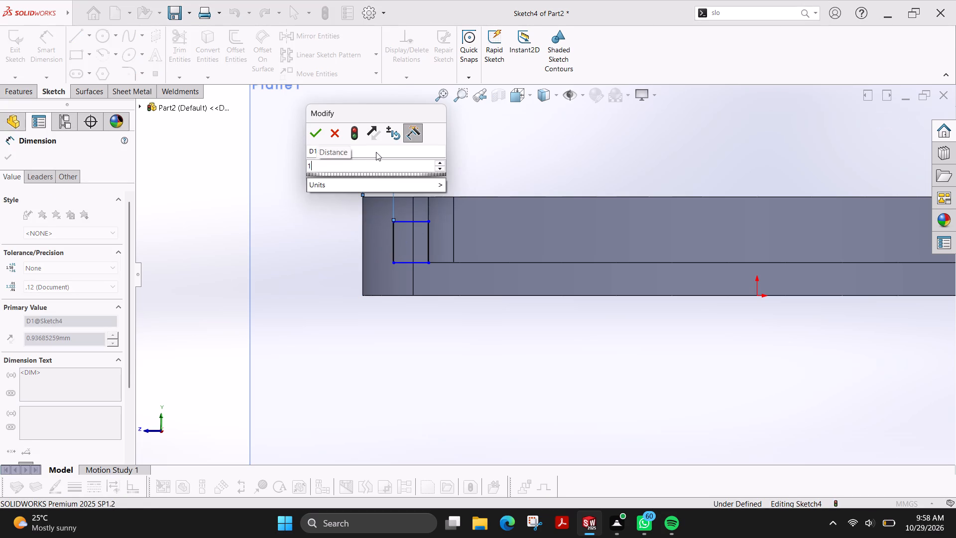
key("Return")
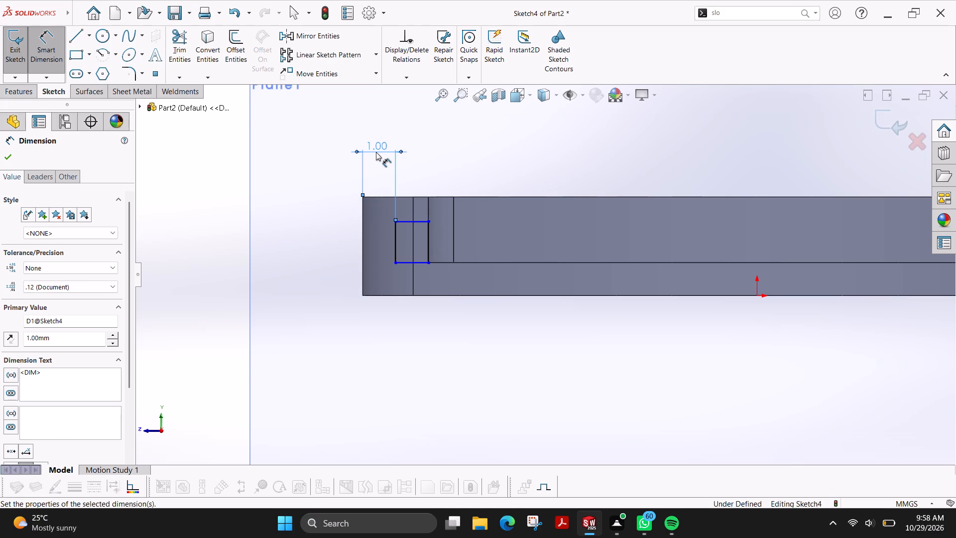
Dimension the rectangle's upper side 1 mm and its lower side 2 mm below the rim's top edge.
left_click(413, 221)
left_click(420, 197)
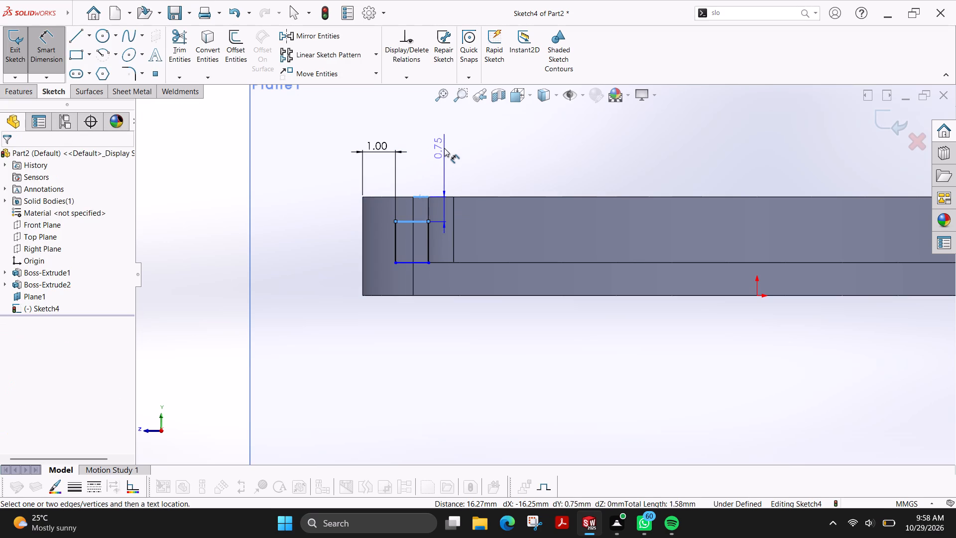
left_click(444, 148)
key("1")
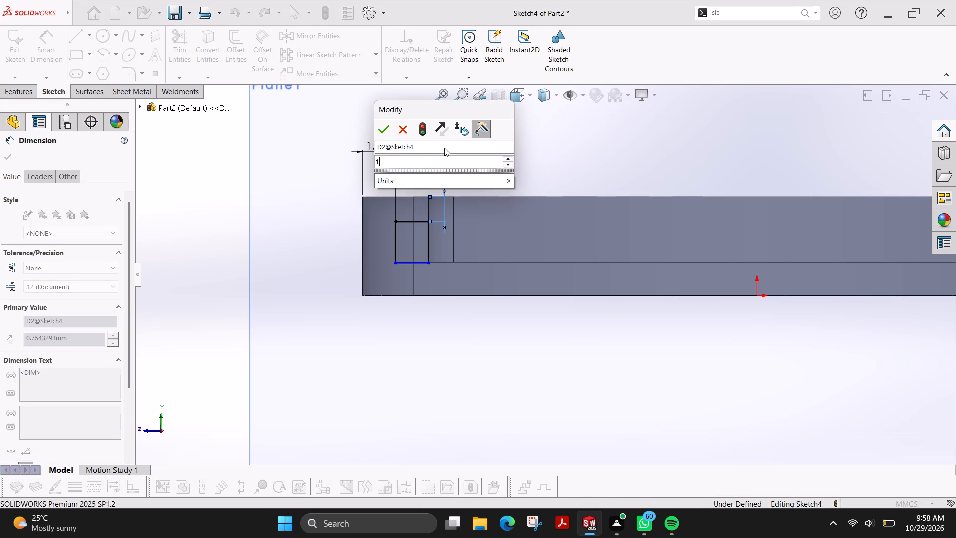
key("Return")
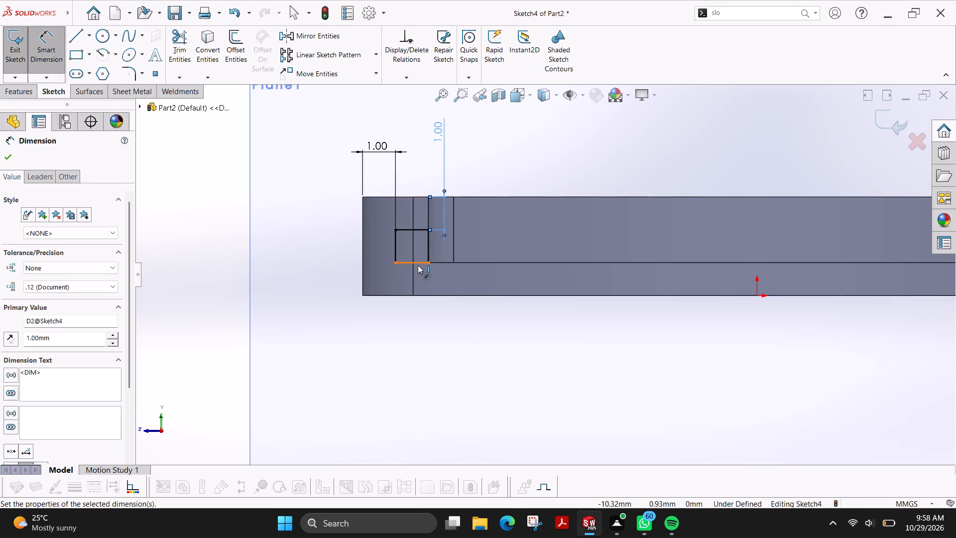
left_click(418, 265)
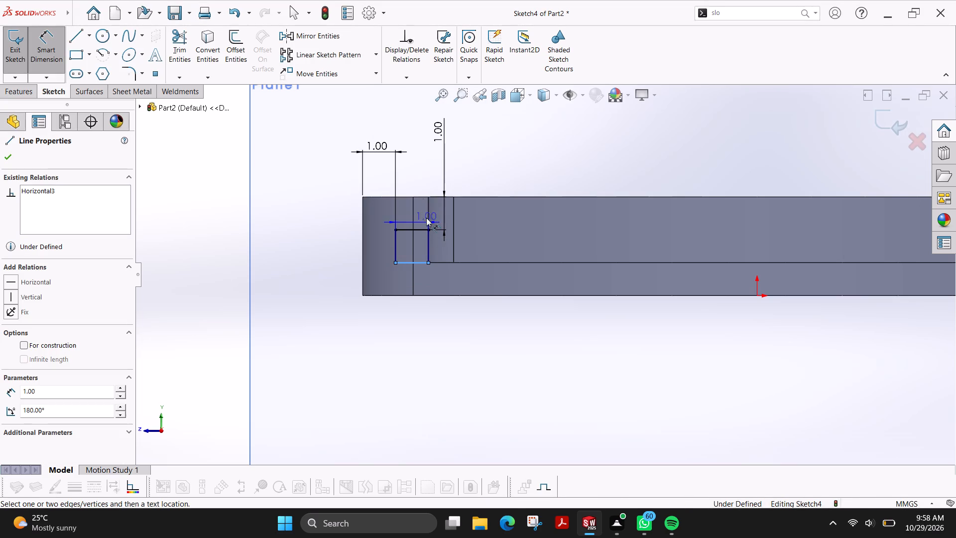
left_click(418, 196)
left_click(498, 151)
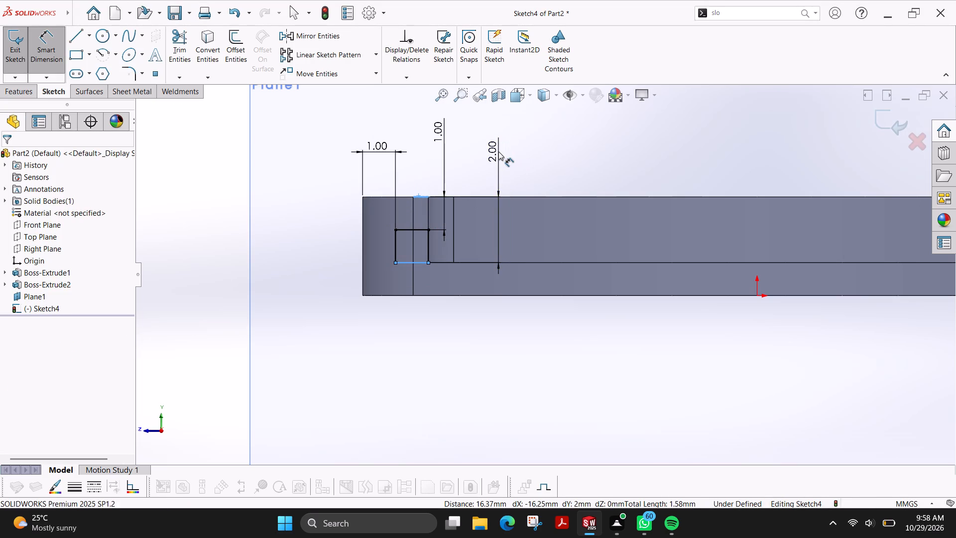
key("Return")
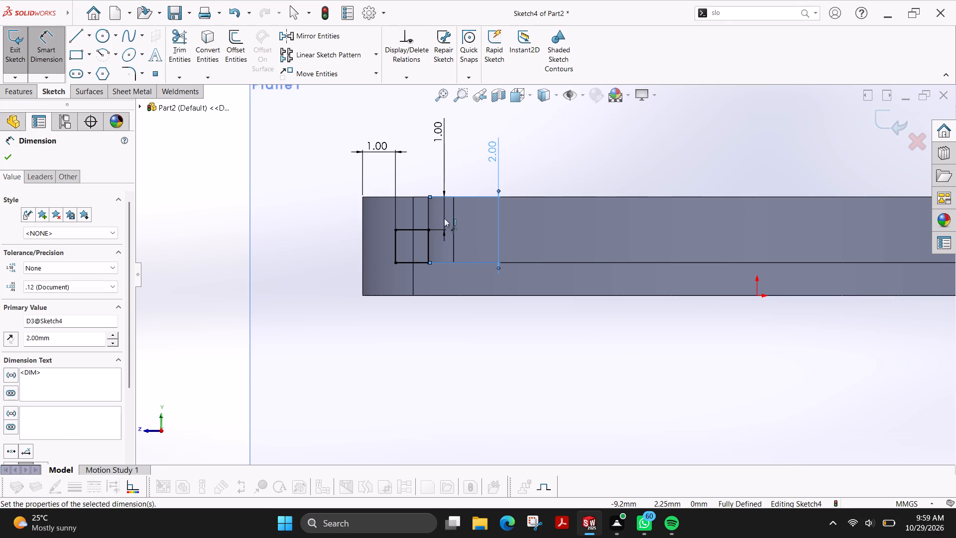
Cut-extrude the square profile blind to a depth of 40 mm along the rim's inner side.
left_click(15, 95)
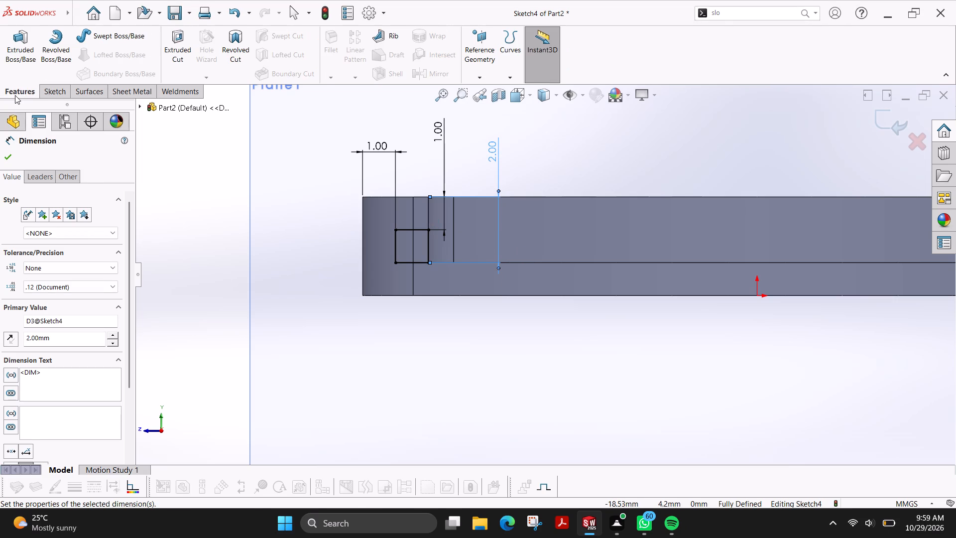
left_click(177, 49)
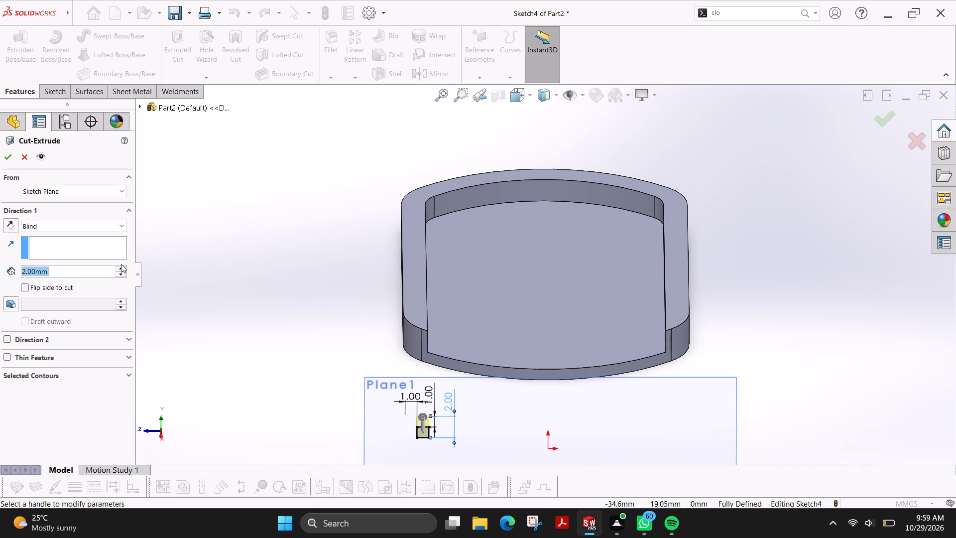
left_click(120, 267)
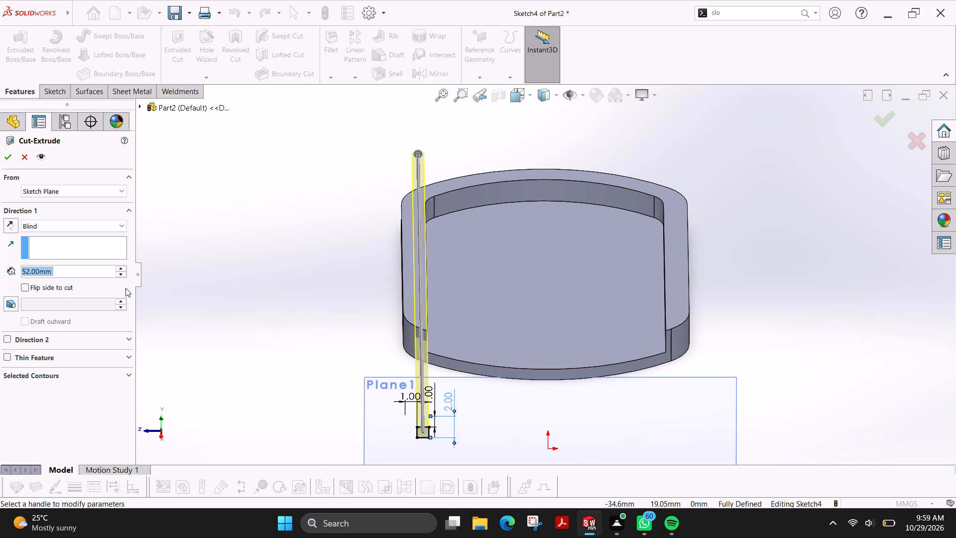
left_click(125, 271)
scroll(454, 217, "down", 2)
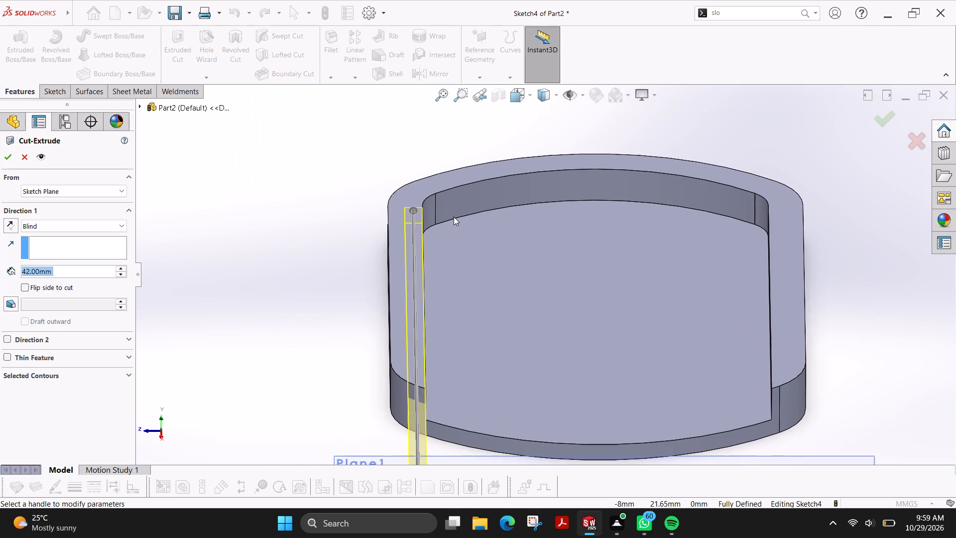
scroll(454, 217, "down", 1)
middle_click_drag(510, 210, 508, 210, "ctrl+shift")
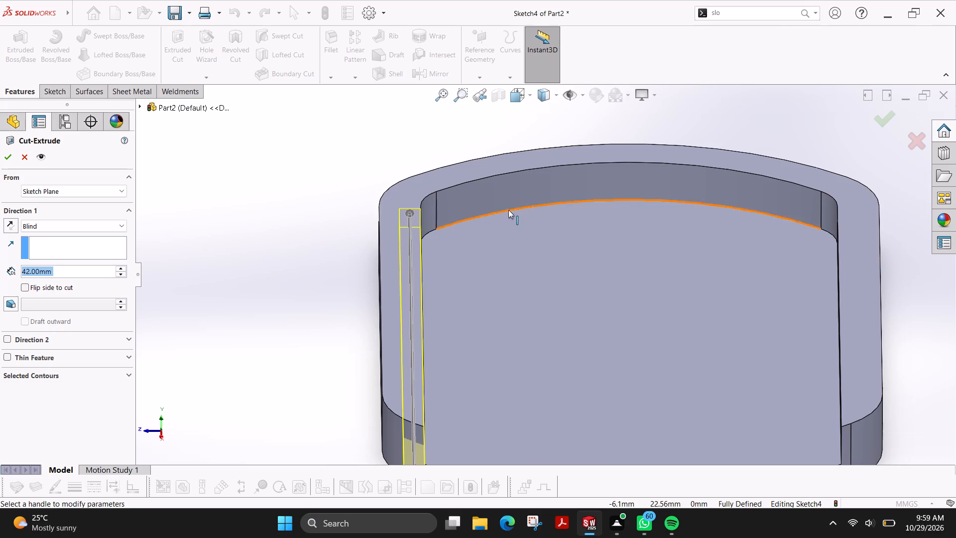
middle_click_drag(508, 210, 455, 218, "ctrl+shift")
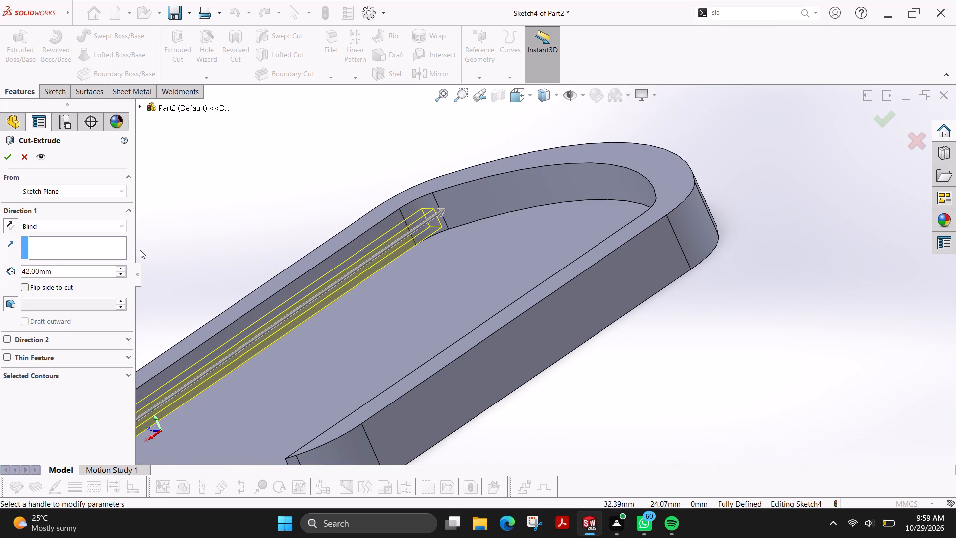
triple_click(92, 272)
triple_click(91, 271)
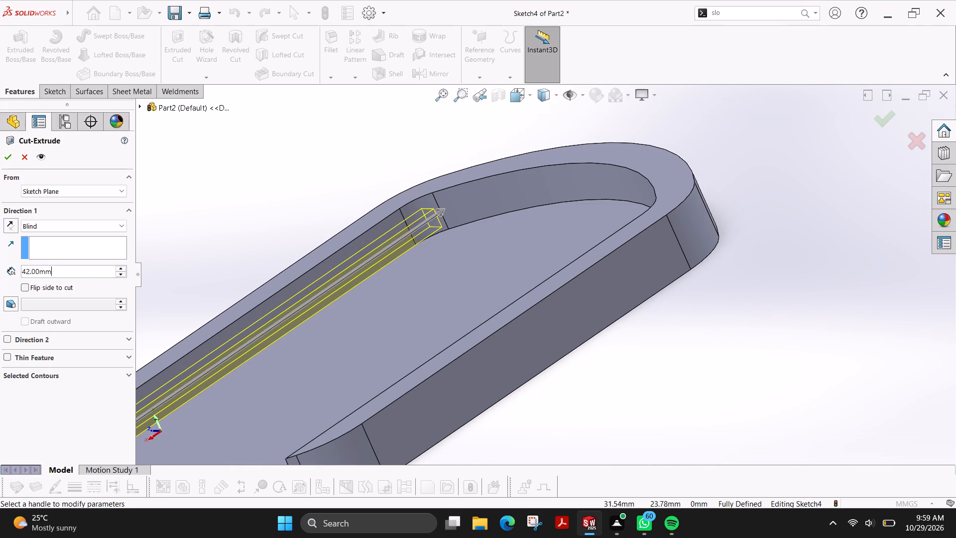
left_click(91, 271)
type("41")
key("Return")
double_click(91, 271)
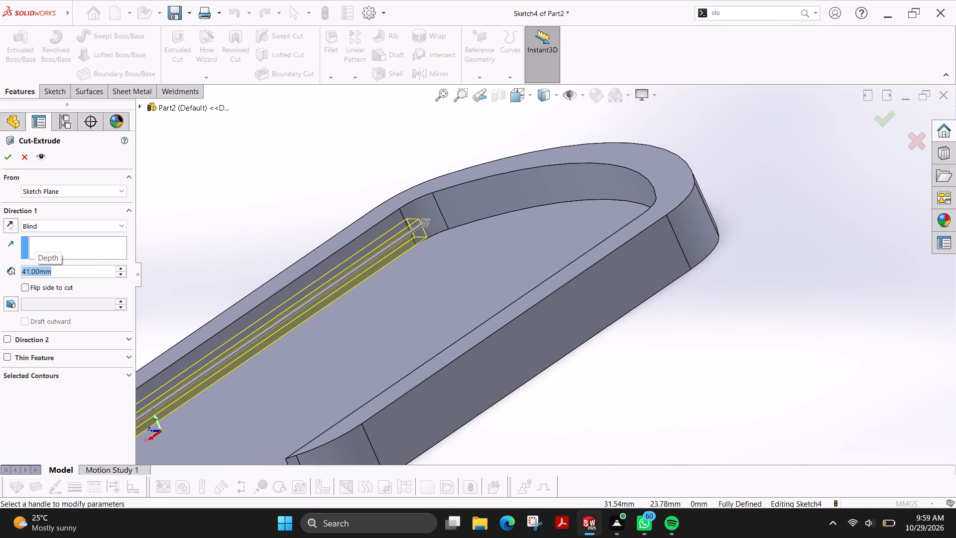
type("40")
key("Return")
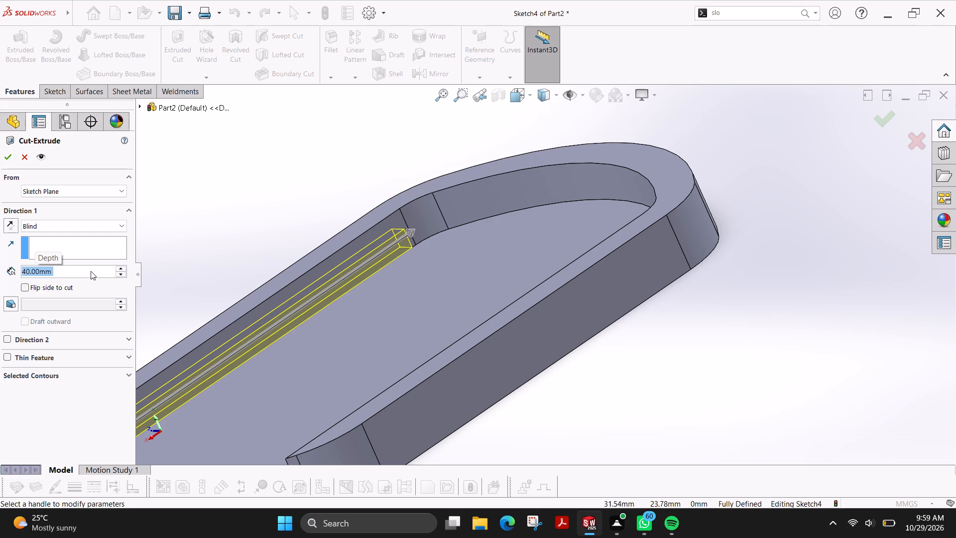
left_click(9, 160)
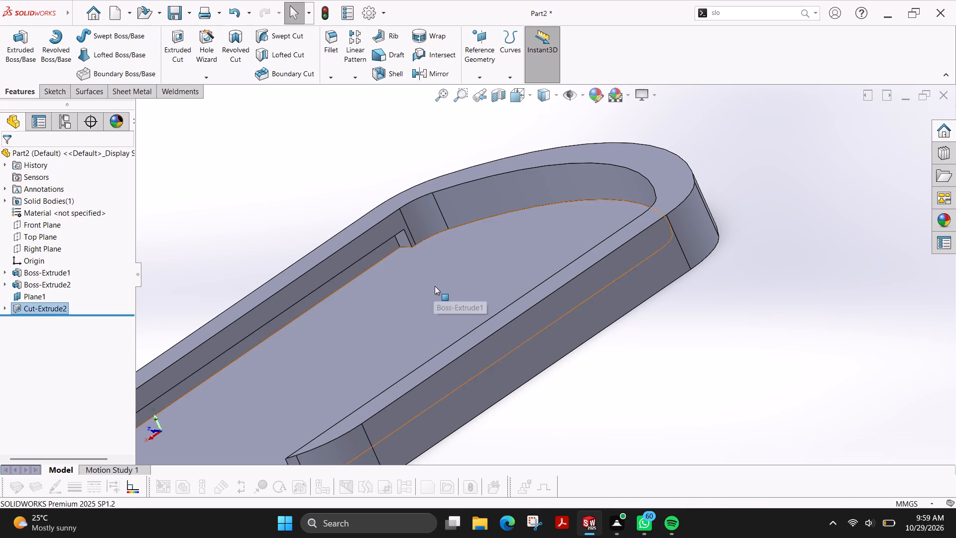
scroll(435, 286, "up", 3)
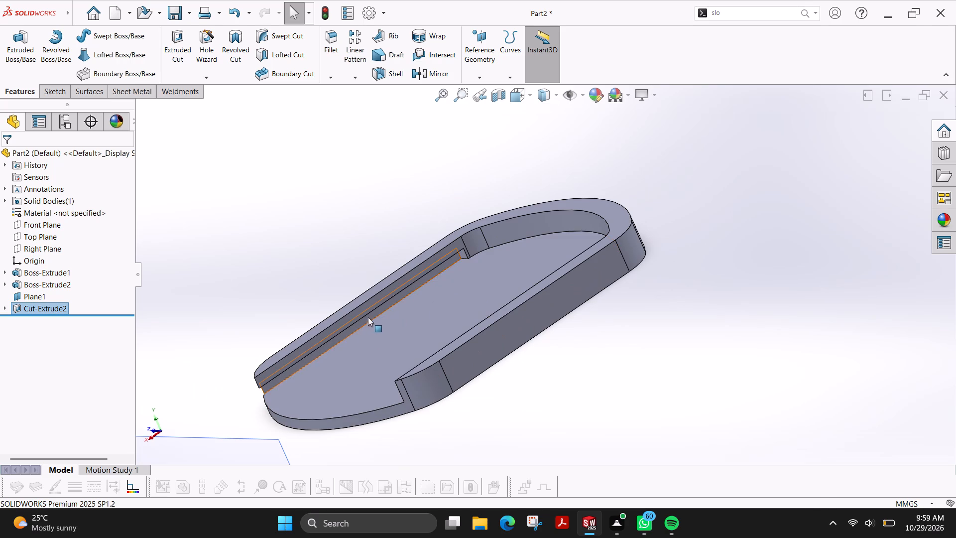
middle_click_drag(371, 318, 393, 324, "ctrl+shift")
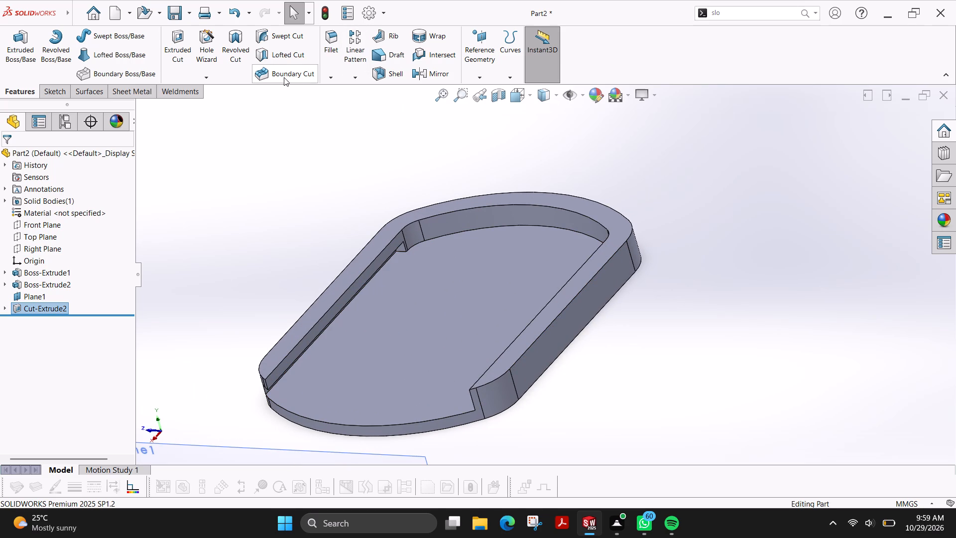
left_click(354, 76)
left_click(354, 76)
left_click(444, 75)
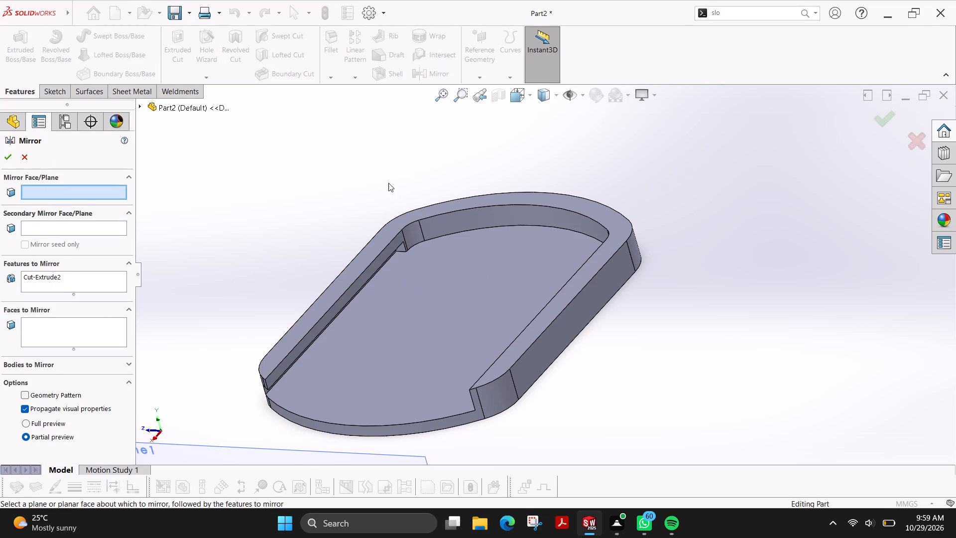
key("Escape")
Start another sketch on the offset plane beyond the rim's open end.
scroll(371, 269, "up", 4)
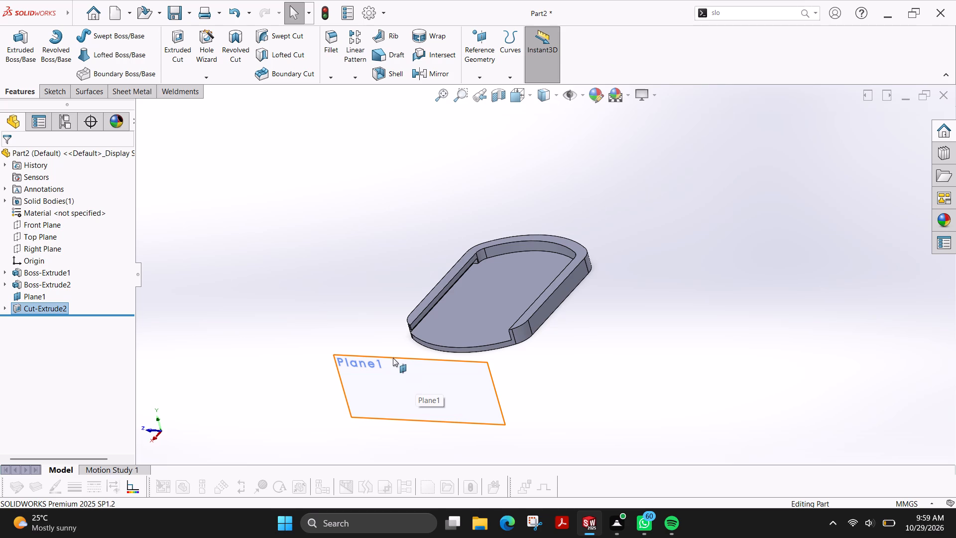
left_click(416, 364)
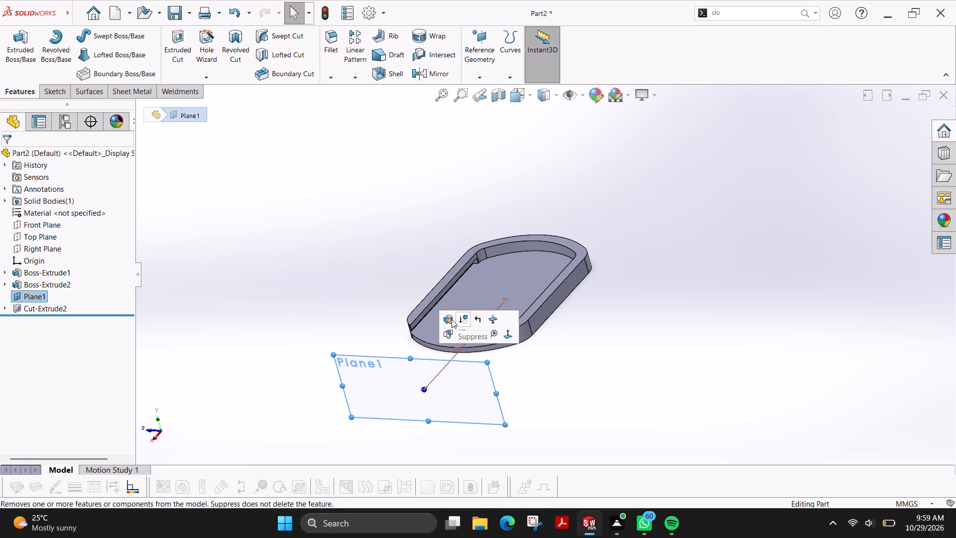
left_click(53, 89)
left_click(16, 41)
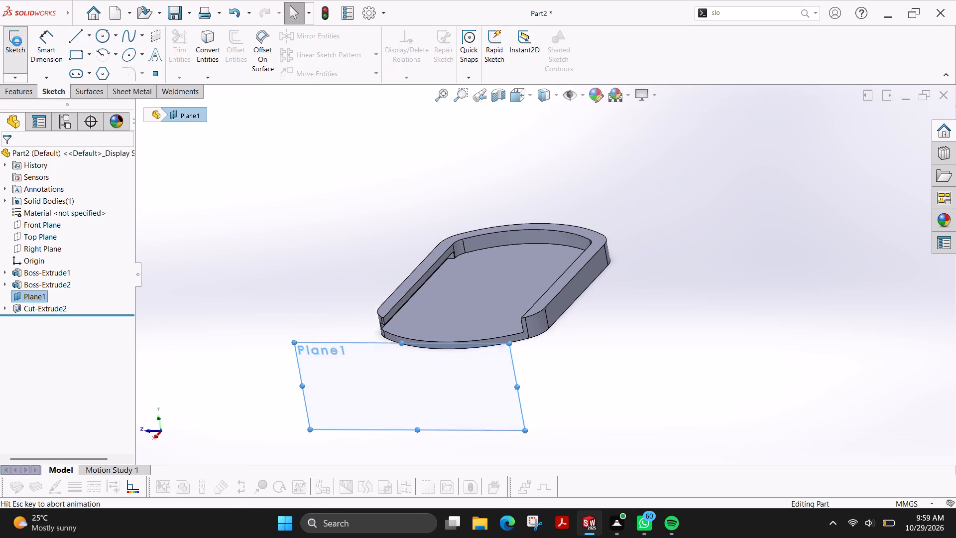
scroll(607, 265, "down", 3)
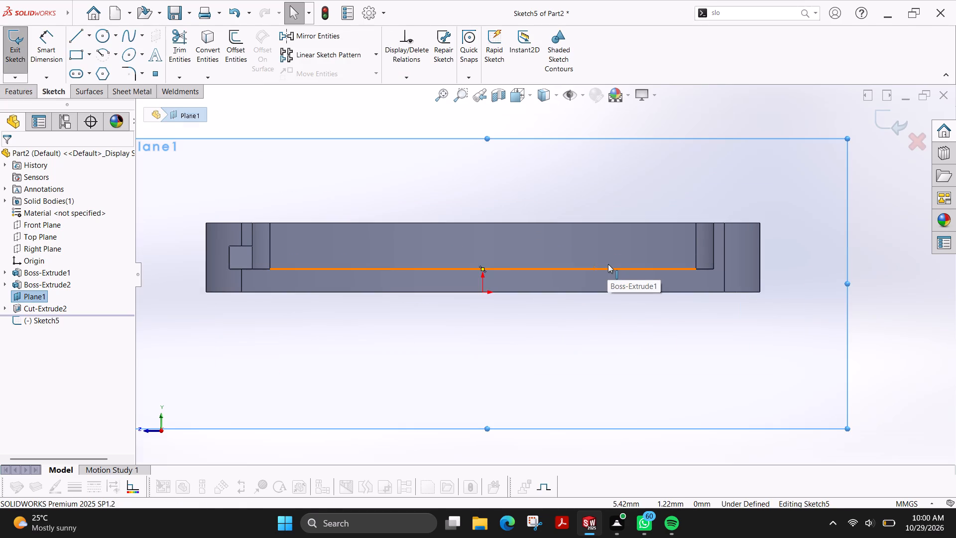
scroll(608, 264, "down", 1)
scroll(608, 264, "up", 1)
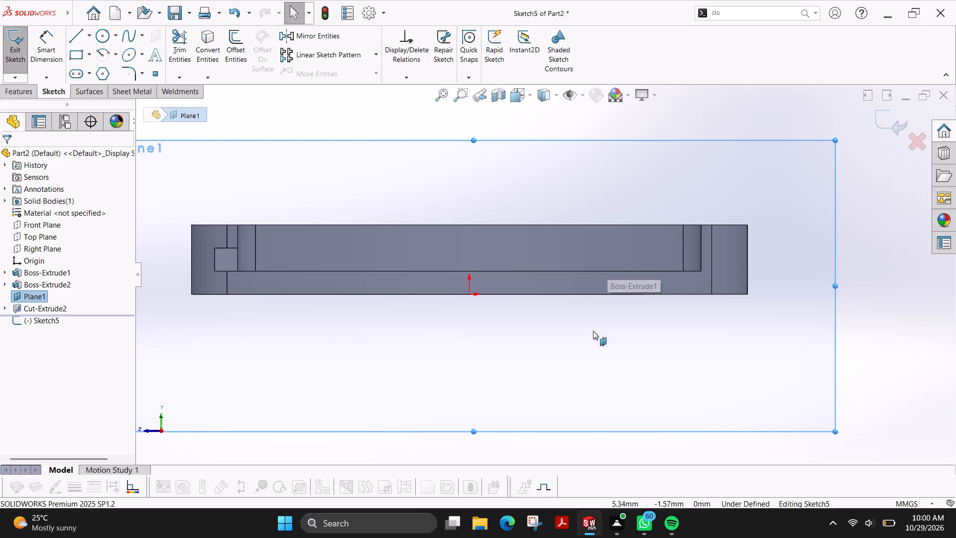
Draw a corner rectangle about 1.1 mm square outward from the bottom corner of the uncut rim side's inner edge.
left_click(78, 50)
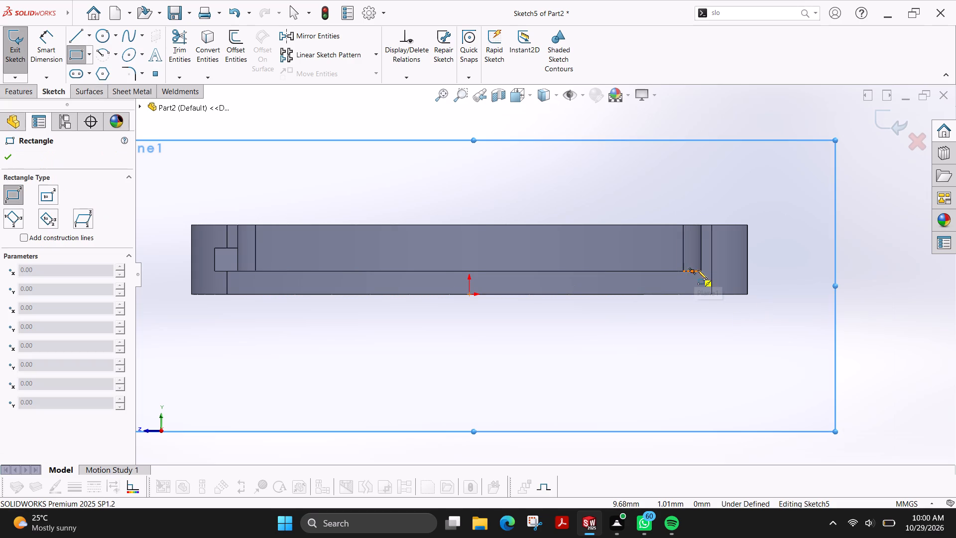
left_click(702, 273)
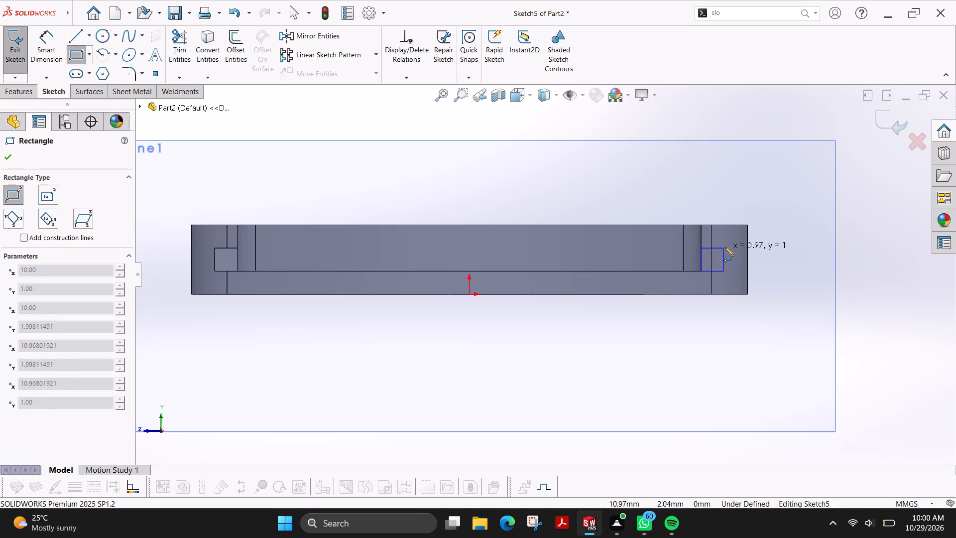
left_click(727, 245)
left_click(11, 162)
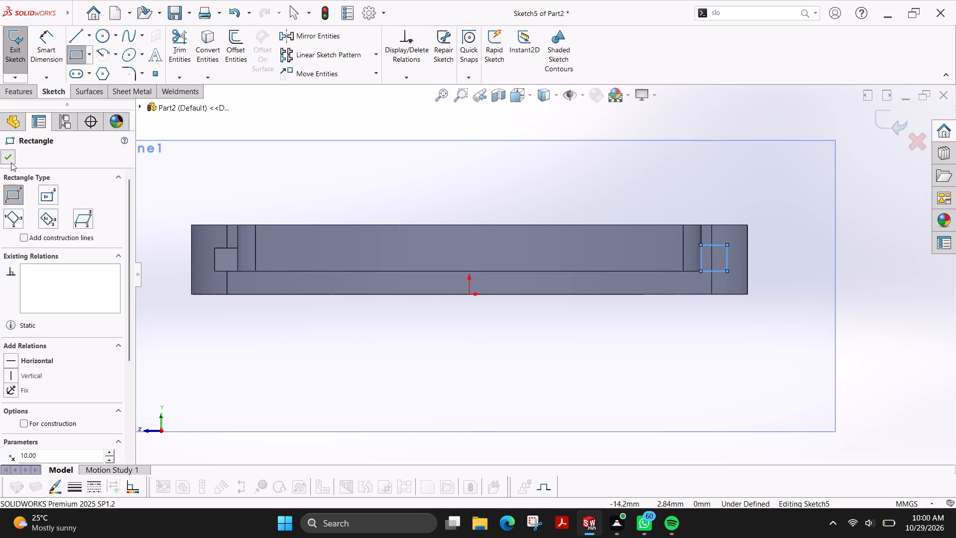
Dimension the rectangle's outer vertical side 1 mm from the rim's outer edge.
scroll(813, 246, "down", 3)
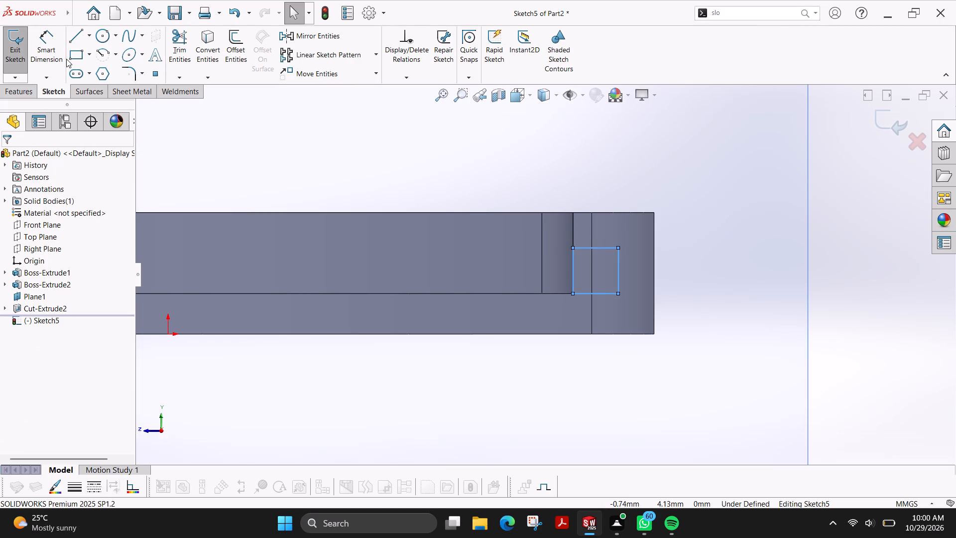
left_click(53, 57)
left_click(616, 266)
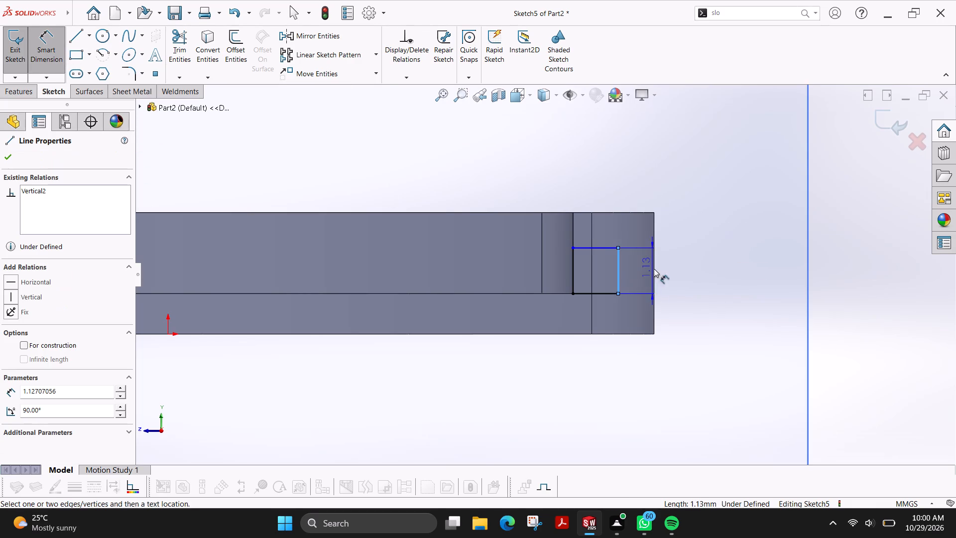
left_click(654, 269)
left_click(641, 158)
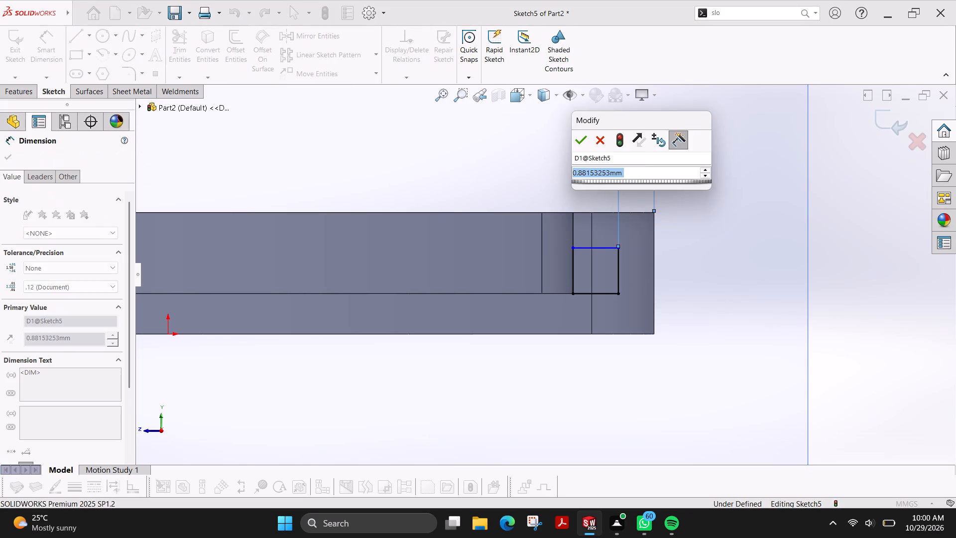
key("1")
key("Return")
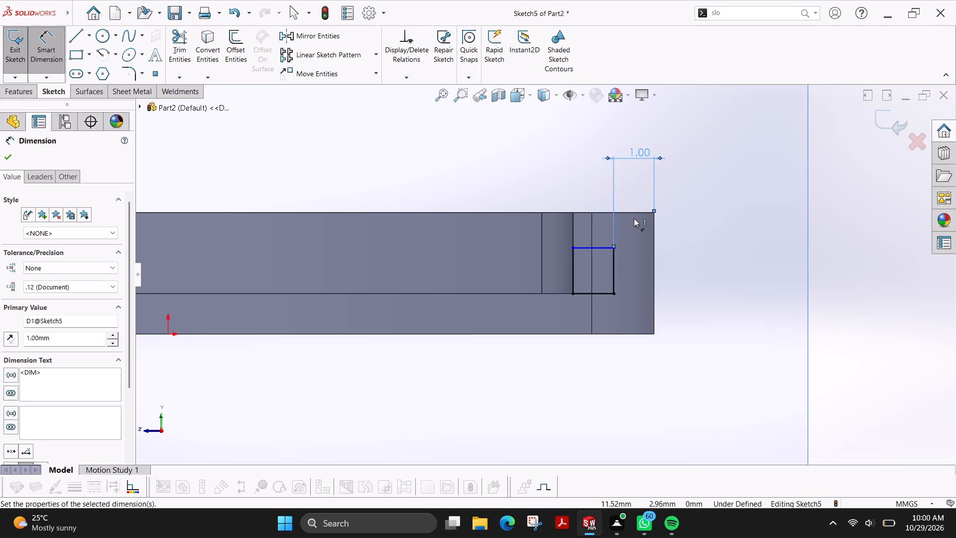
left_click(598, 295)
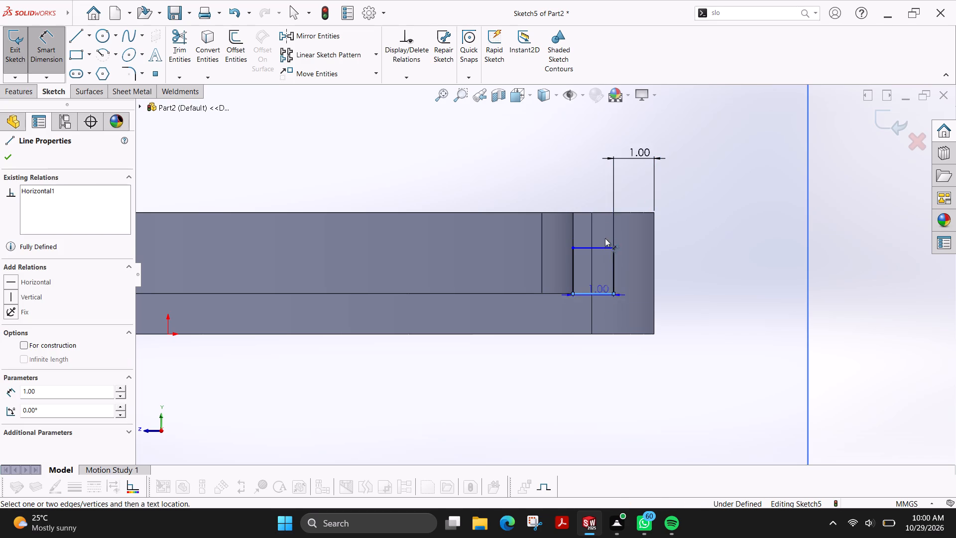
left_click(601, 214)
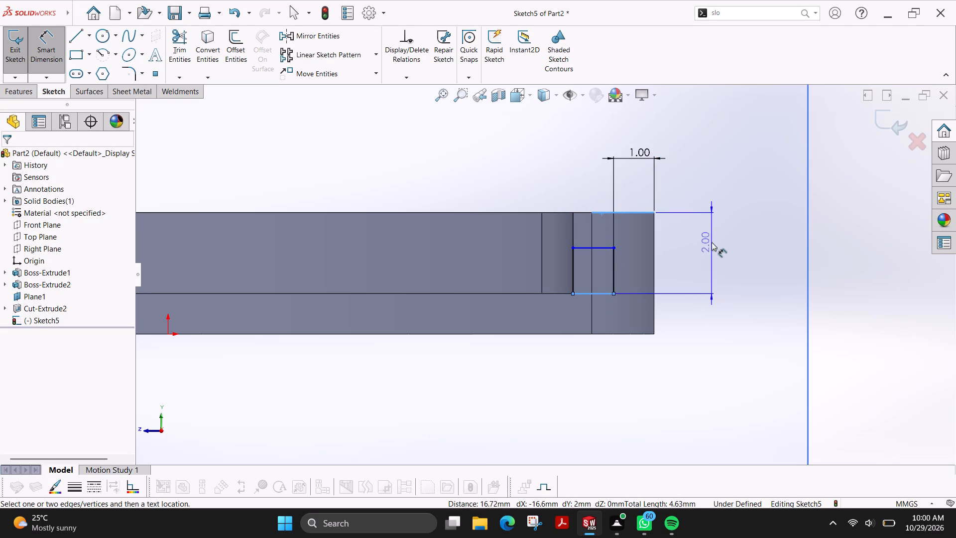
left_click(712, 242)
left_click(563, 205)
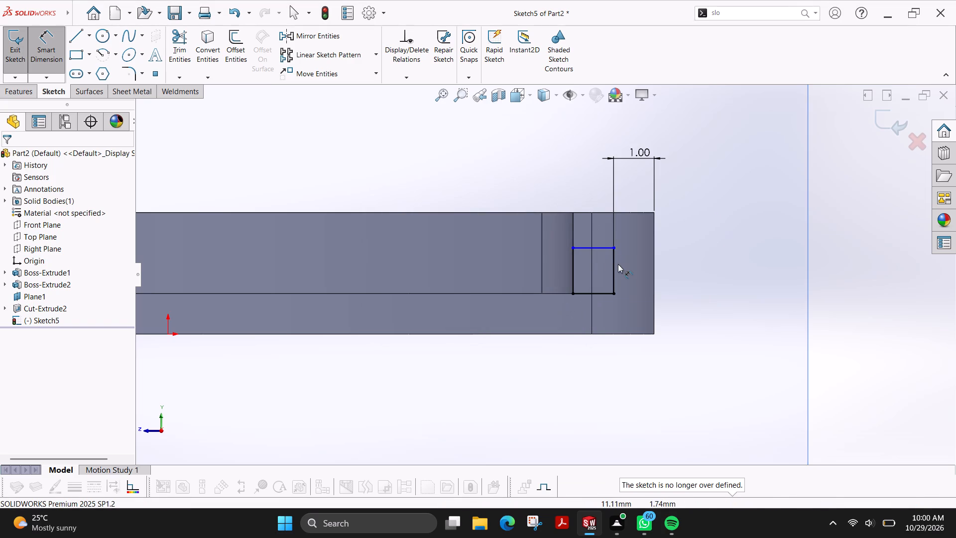
Dimension the rectangle's upper side 1 mm below the rim's top edge.
left_click(599, 248)
left_click(601, 214)
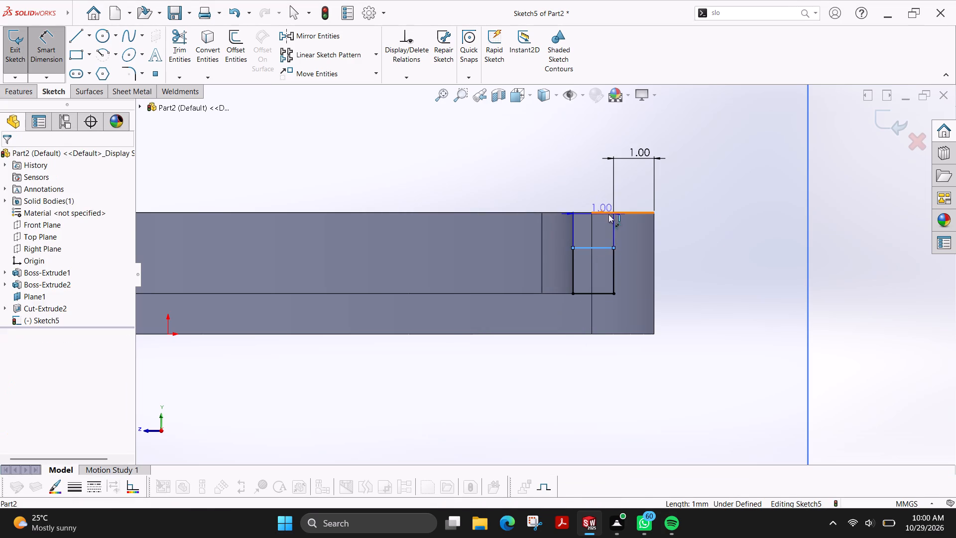
left_click(705, 232)
key("1")
key("Return")
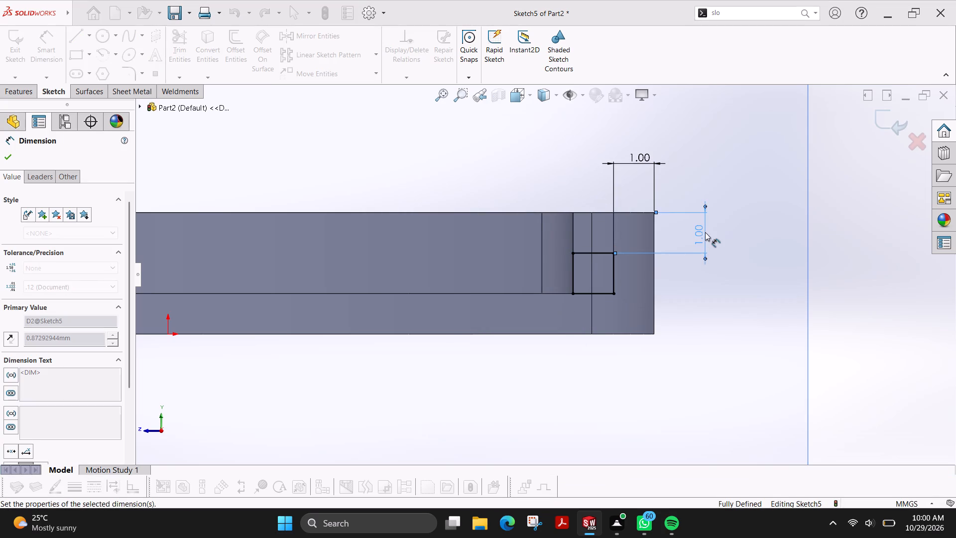
scroll(678, 237, "up", 2)
scroll(527, 250, "up", 1)
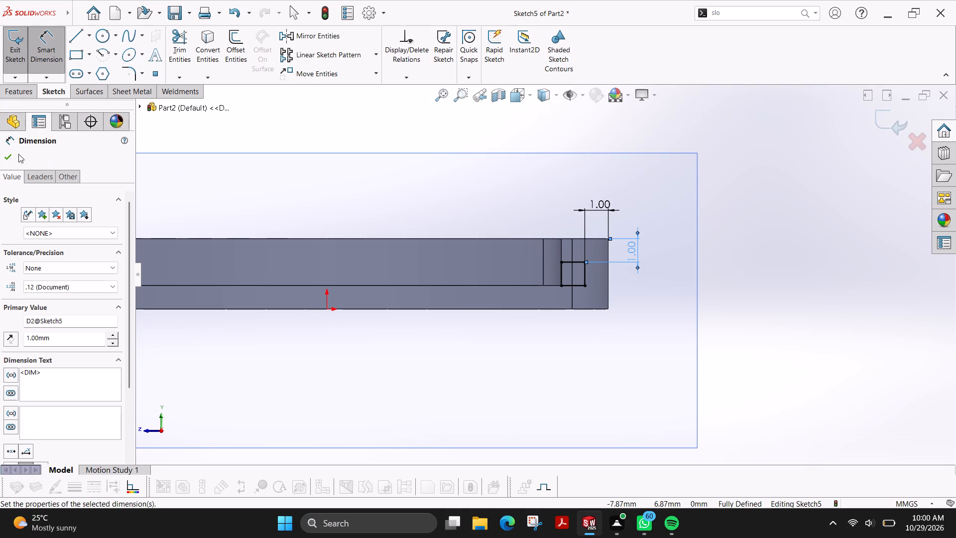
left_click(3, 154)
Cut-extrude the square profile blind to a depth of 40 mm along the rim's second inner side.
left_click(27, 92)
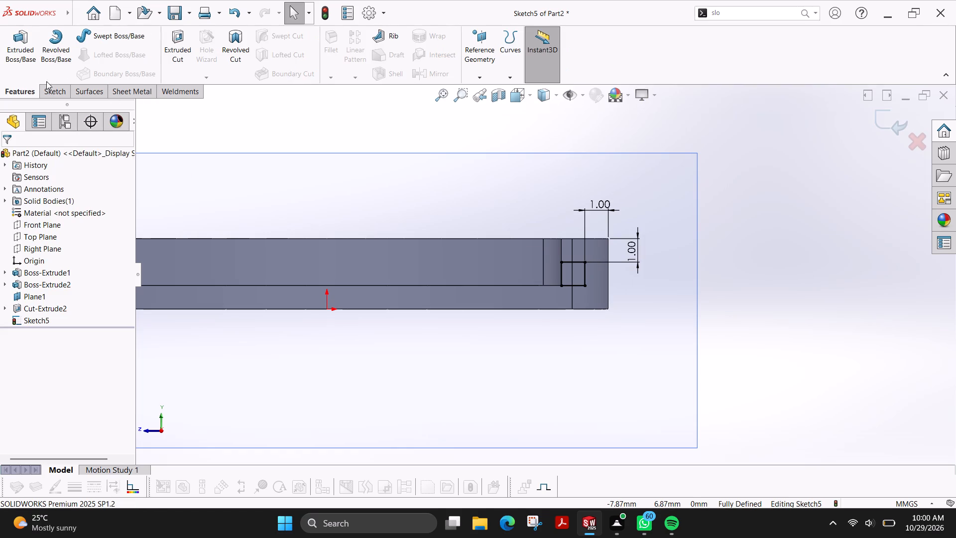
left_click(184, 43)
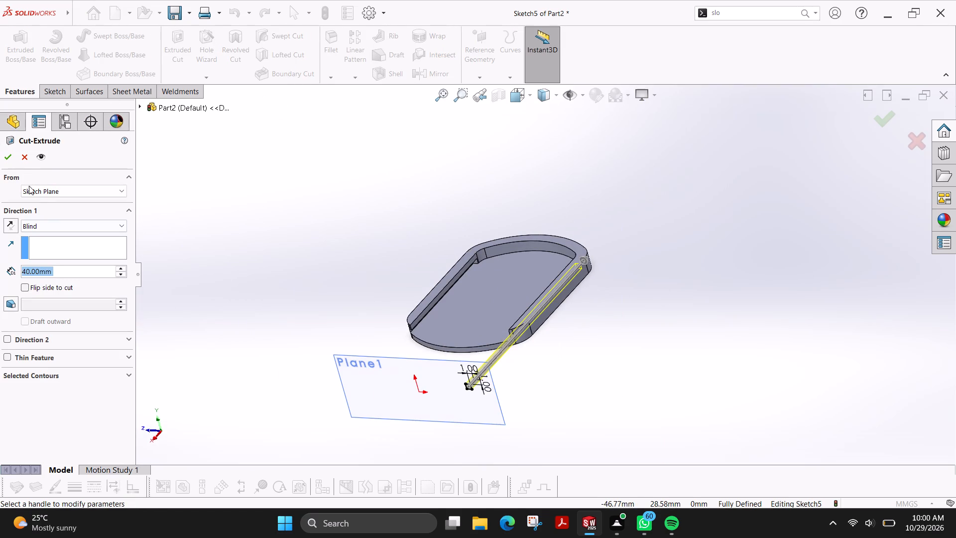
left_click(7, 152)
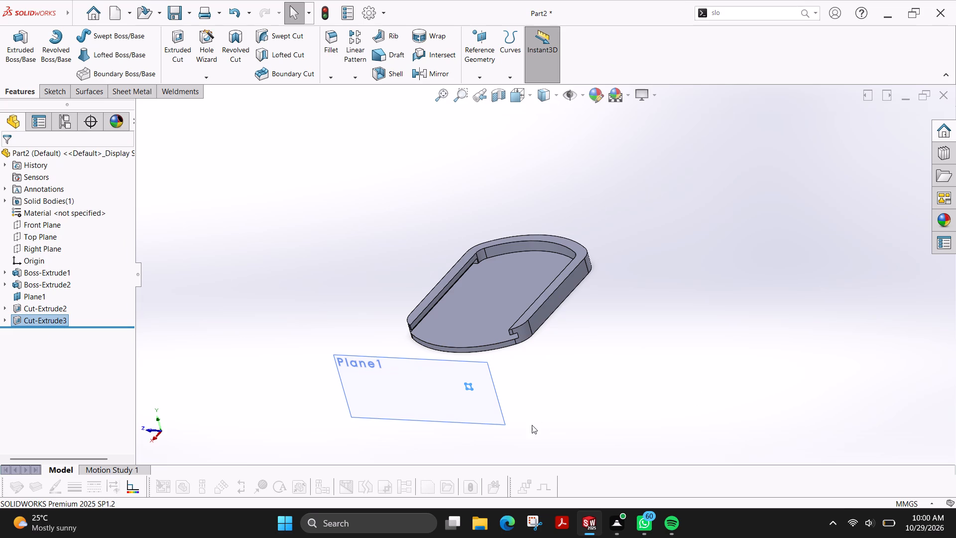
key("Escape")
Hide the offset plane beyond the rim's open end.
right_click(493, 412)
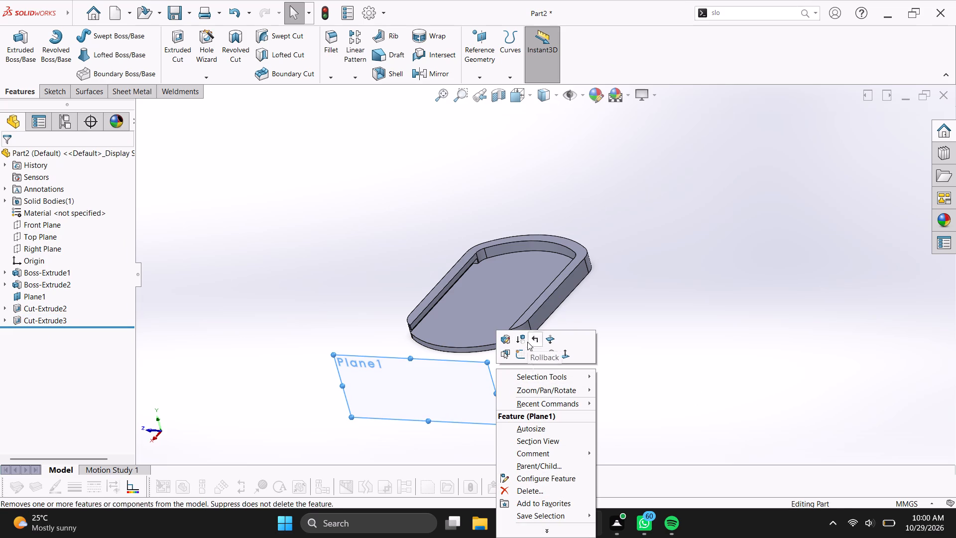
left_click(535, 361)
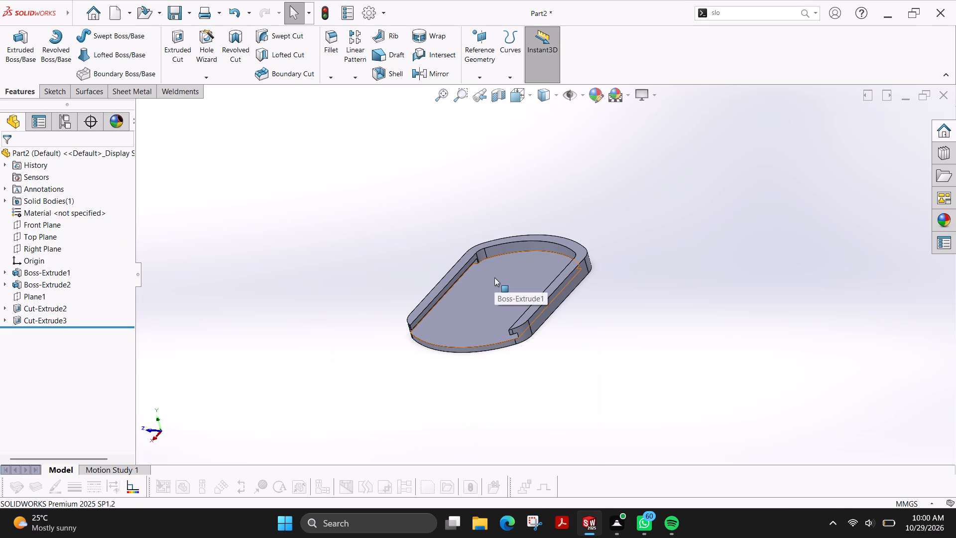
Save the part as fujiPart113 in the solidworks folder within the Desktop folder fuji drawing file.
scroll(502, 277, "down", 2)
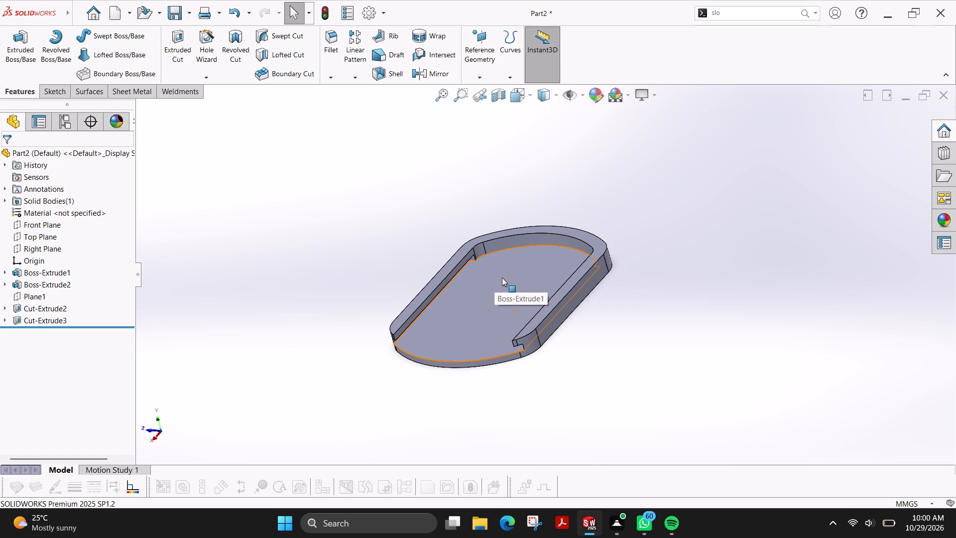
key("ctrl+s")
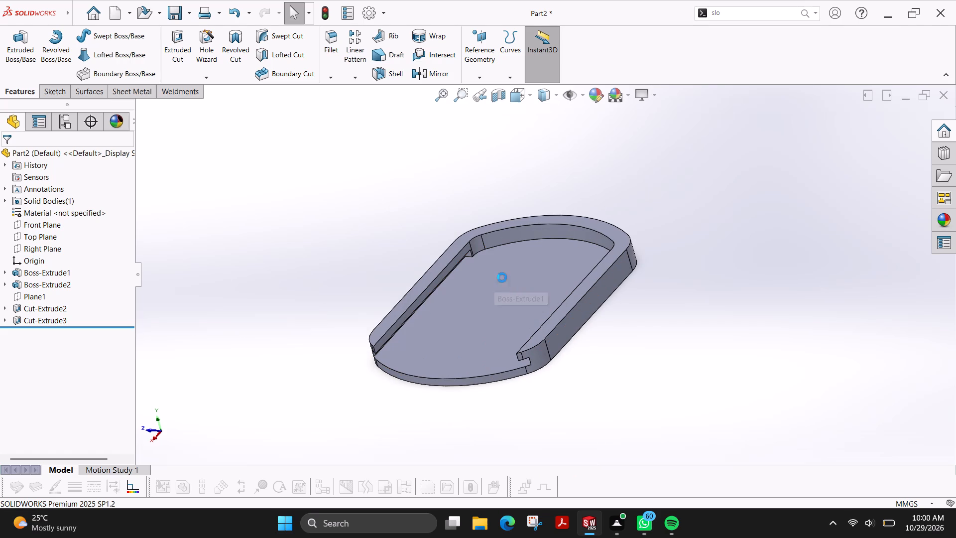
left_click(132, 35)
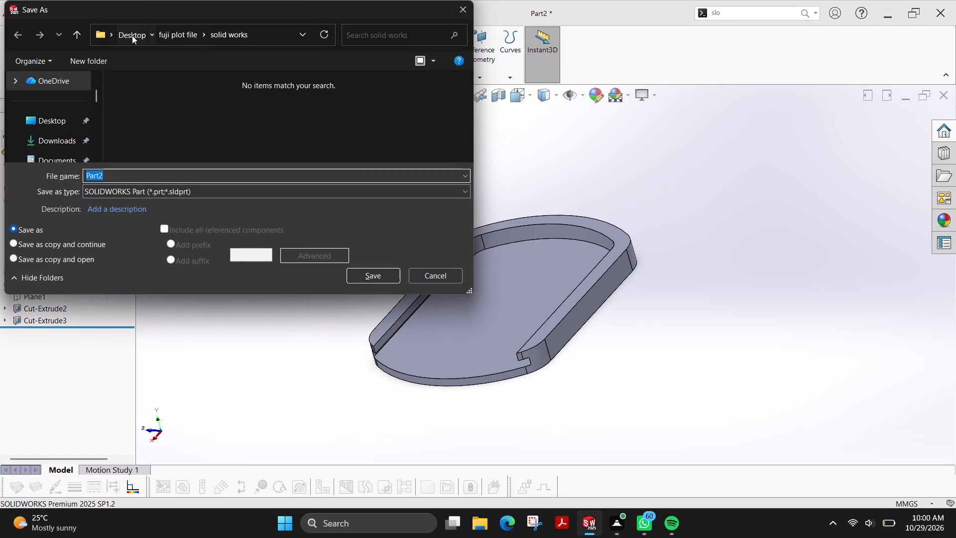
double_click(192, 129)
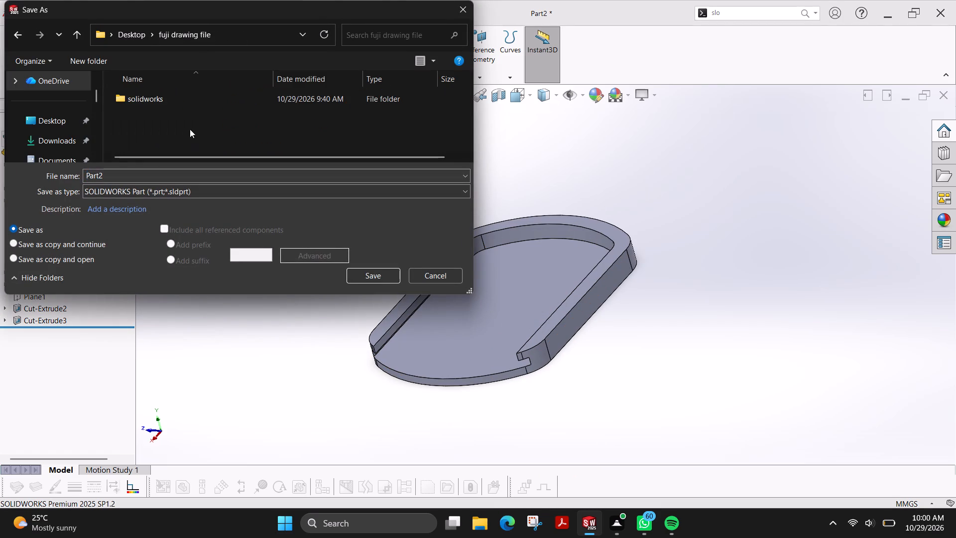
double_click(174, 92)
scroll(188, 170, "down", 5)
scroll(217, 115, "down", 9)
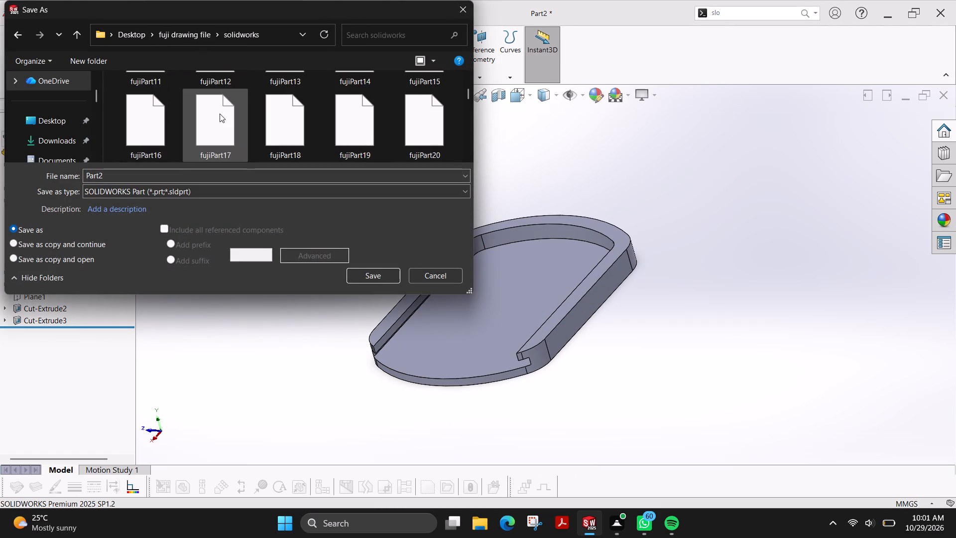
scroll(220, 114, "down", 20)
scroll(220, 114, "down", 20)
scroll(220, 114, "down", 6)
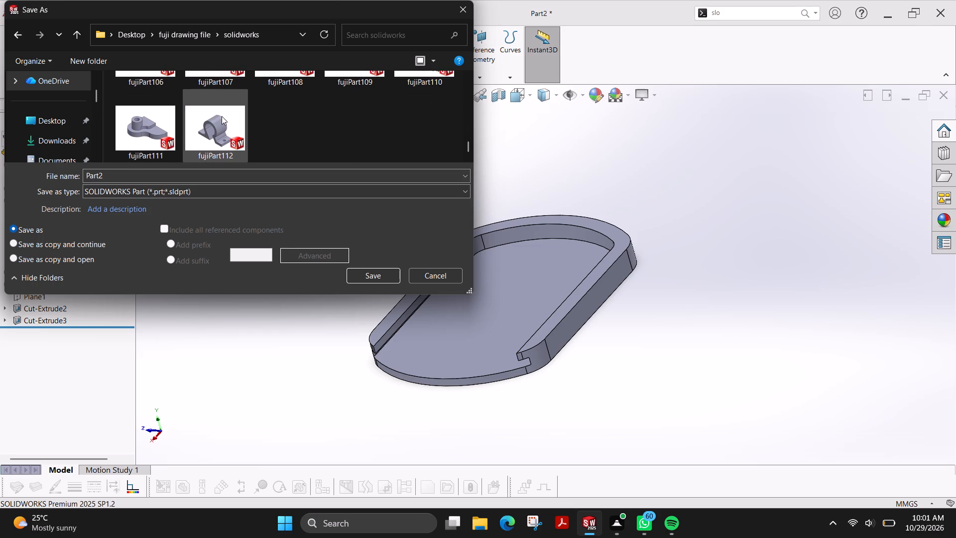
scroll(222, 116, "down", 4)
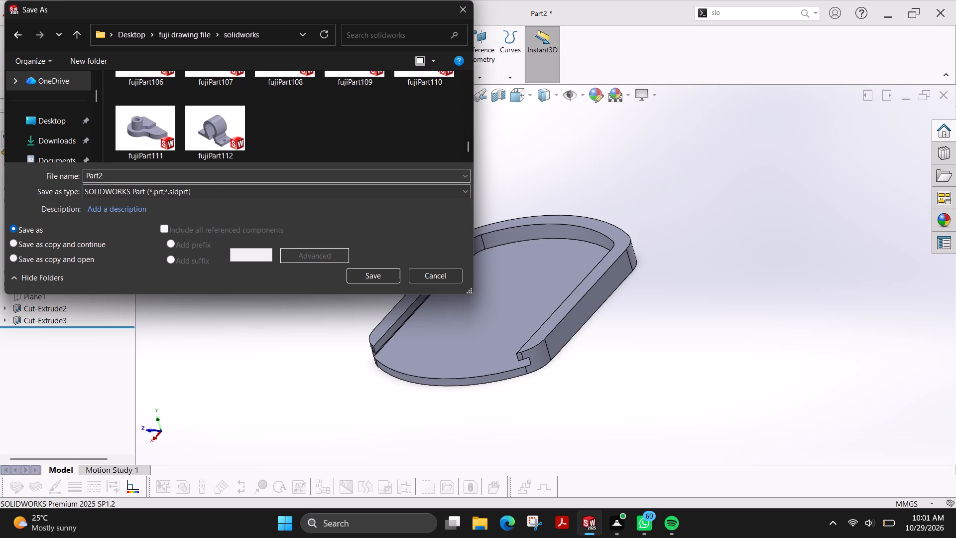
left_click(121, 170)
key("Right")
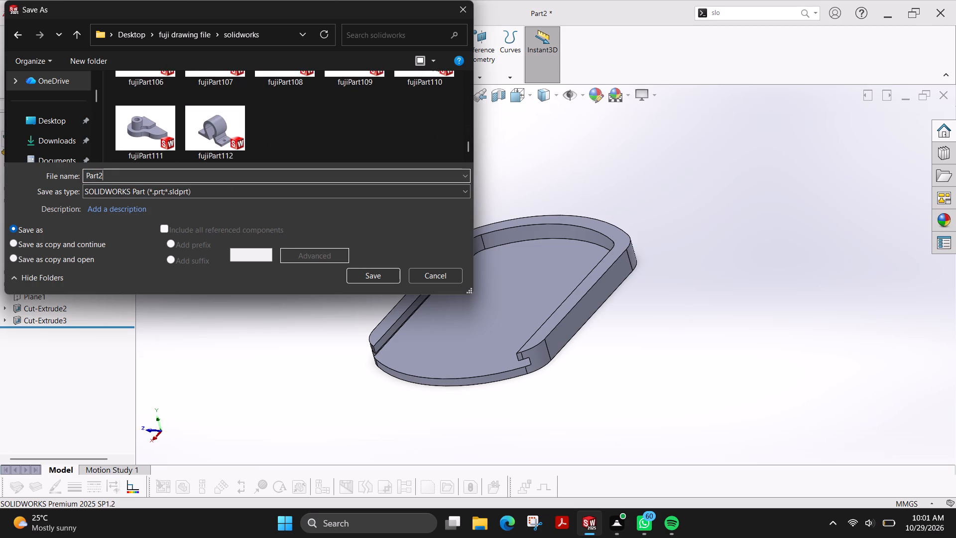
key("BackSpace")
type("113")
key("Left")
key("Left")
key("Left")
key("Left")
key("Left")
key("Left")
key("Left")
key("Left")
key("Left")
key("Left")
key("Left")
key("Left")
key("Left")
key("Left")
key("Left")
type("fuji")
left_click(380, 275)
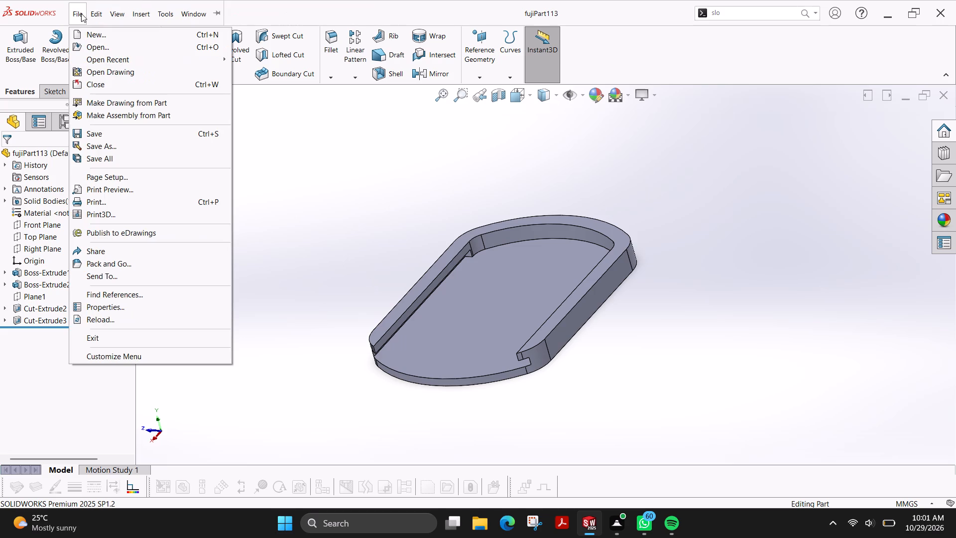
Save a PDF copy named fujiPart113 in the solid works folder within the Desktop folder fuji plot file.
left_click(116, 147)
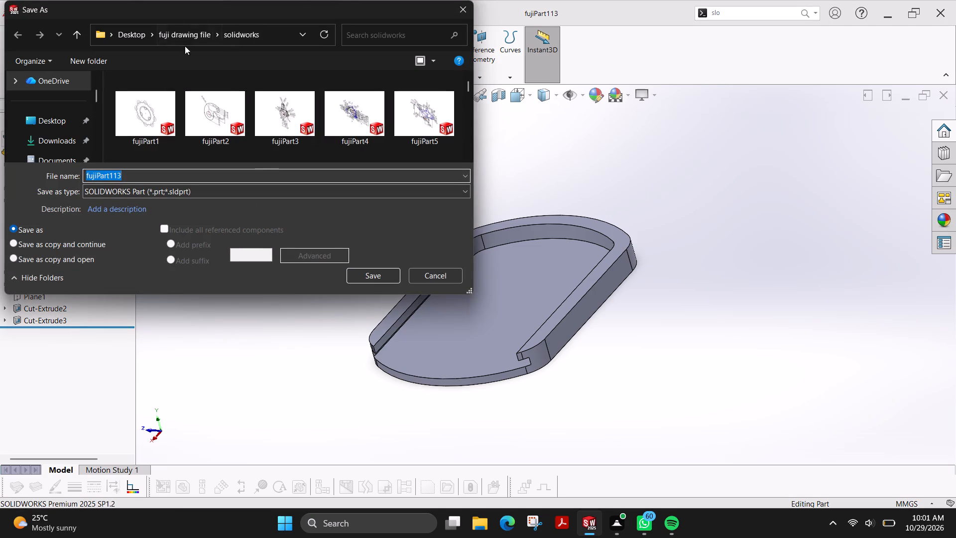
left_click(124, 36)
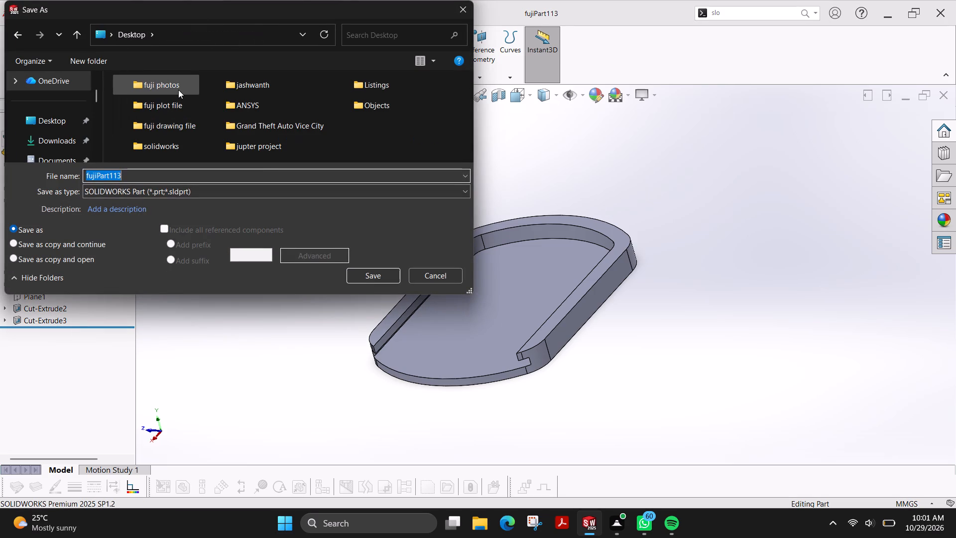
double_click(178, 90)
left_click(134, 35)
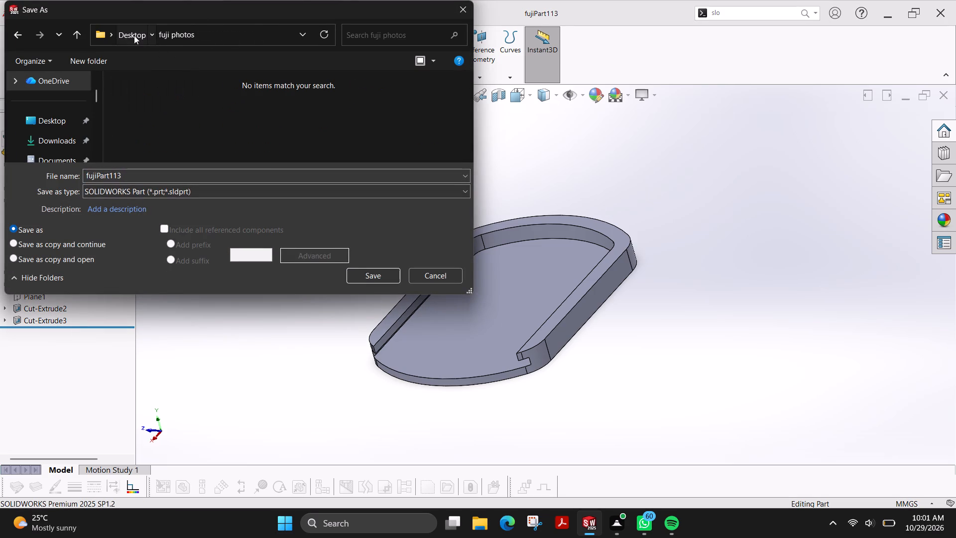
double_click(171, 101)
double_click(171, 101)
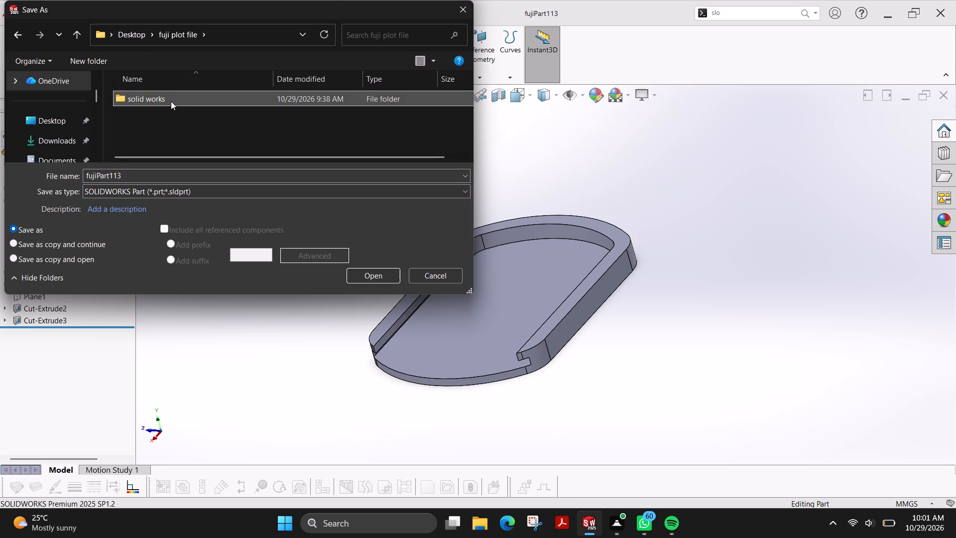
left_click(173, 187)
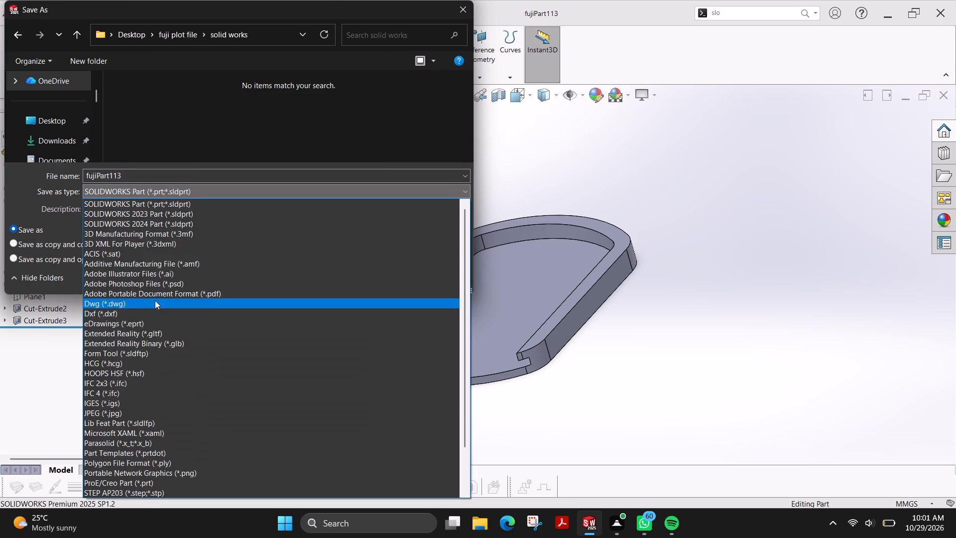
left_click(166, 294)
left_click(375, 292)
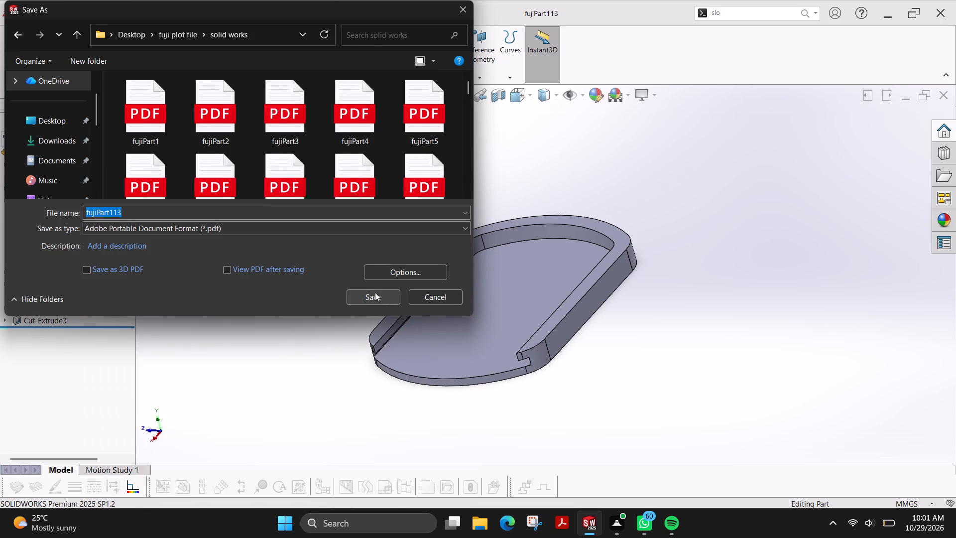